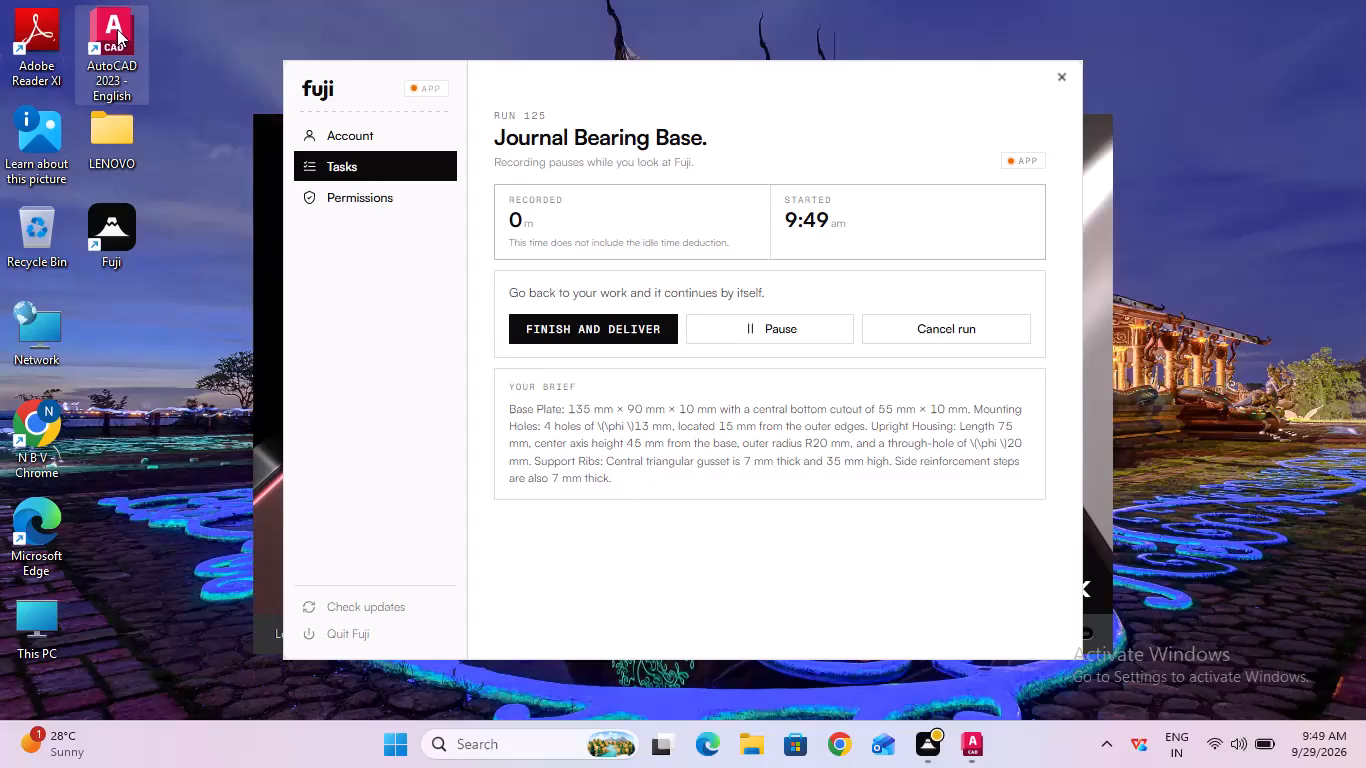
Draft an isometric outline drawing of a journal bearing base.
Launch AutoCAD 2023 from the desktop.
double_click(83, 53)
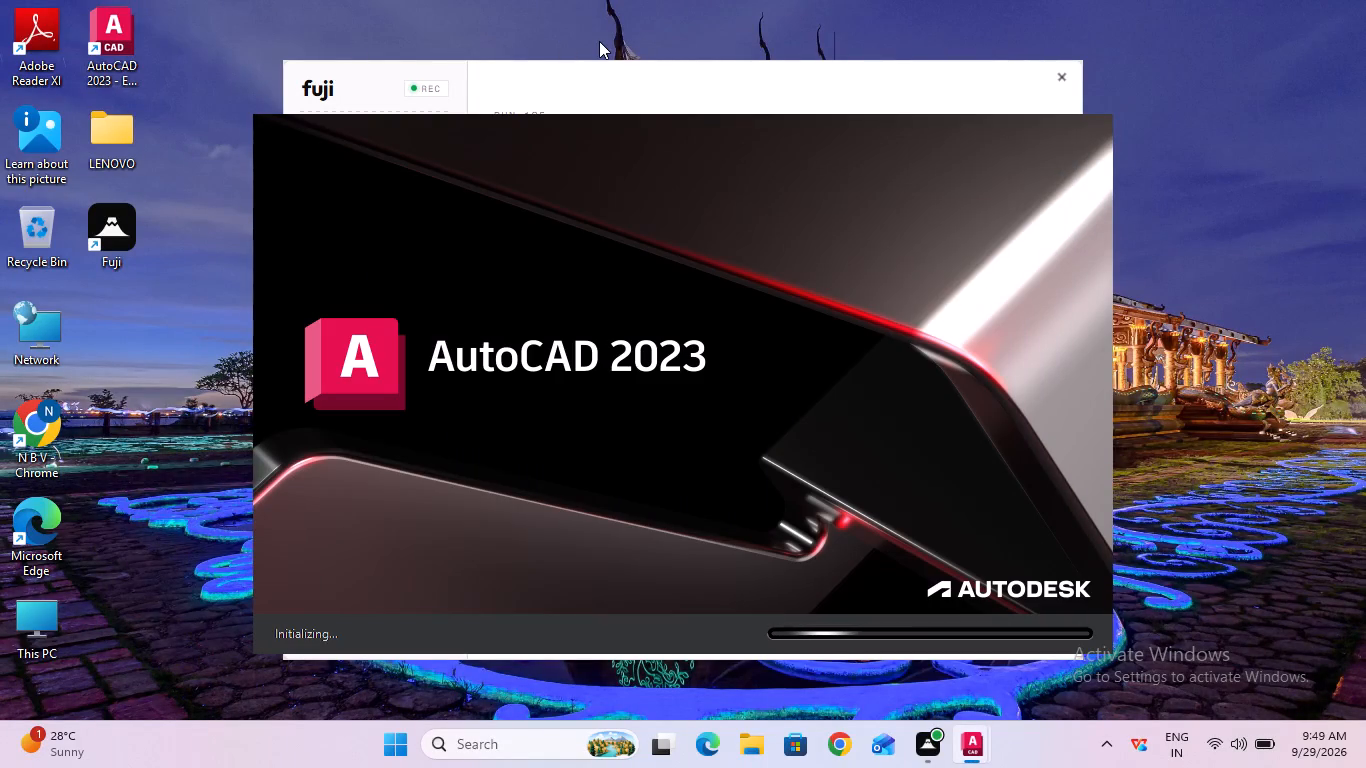
left_click(599, 41)
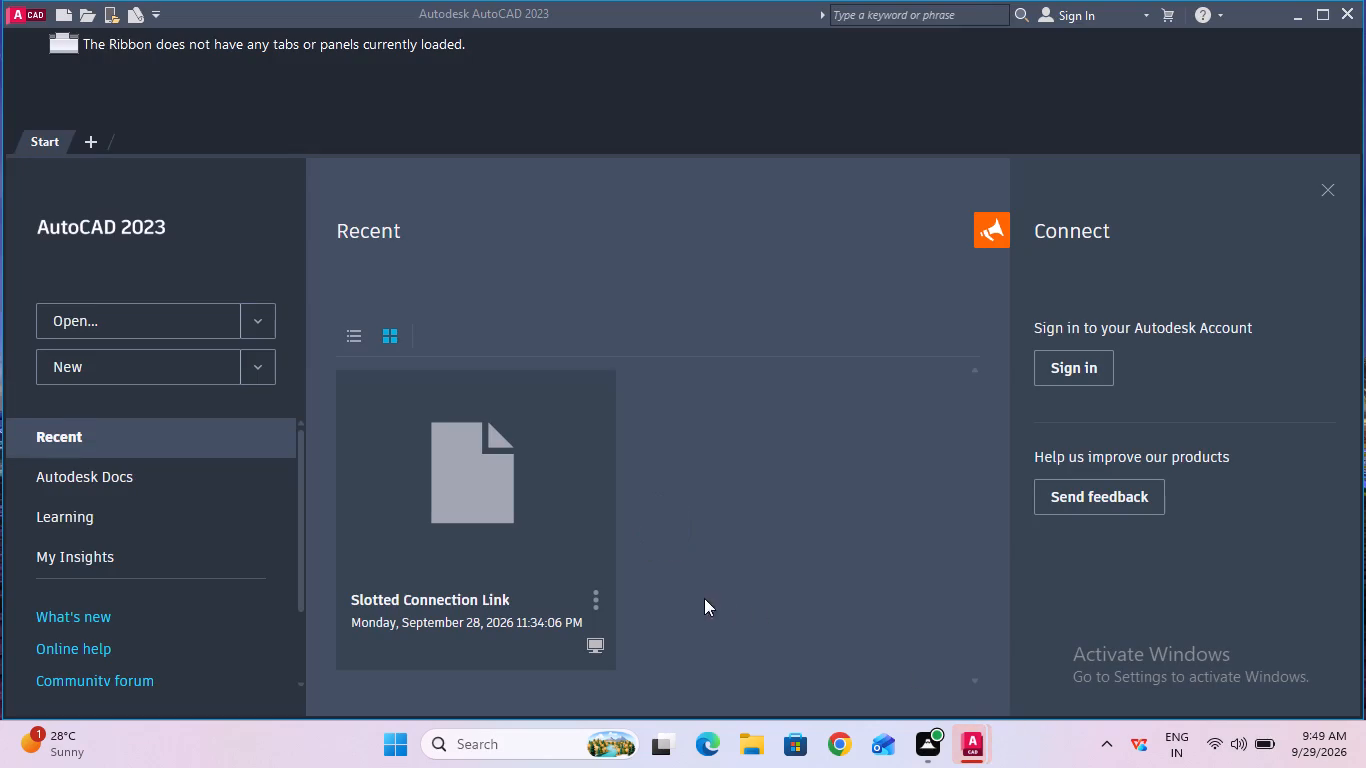
Remove the Slotted Connection Link drawing from the list of recent documents.
left_click(592, 601)
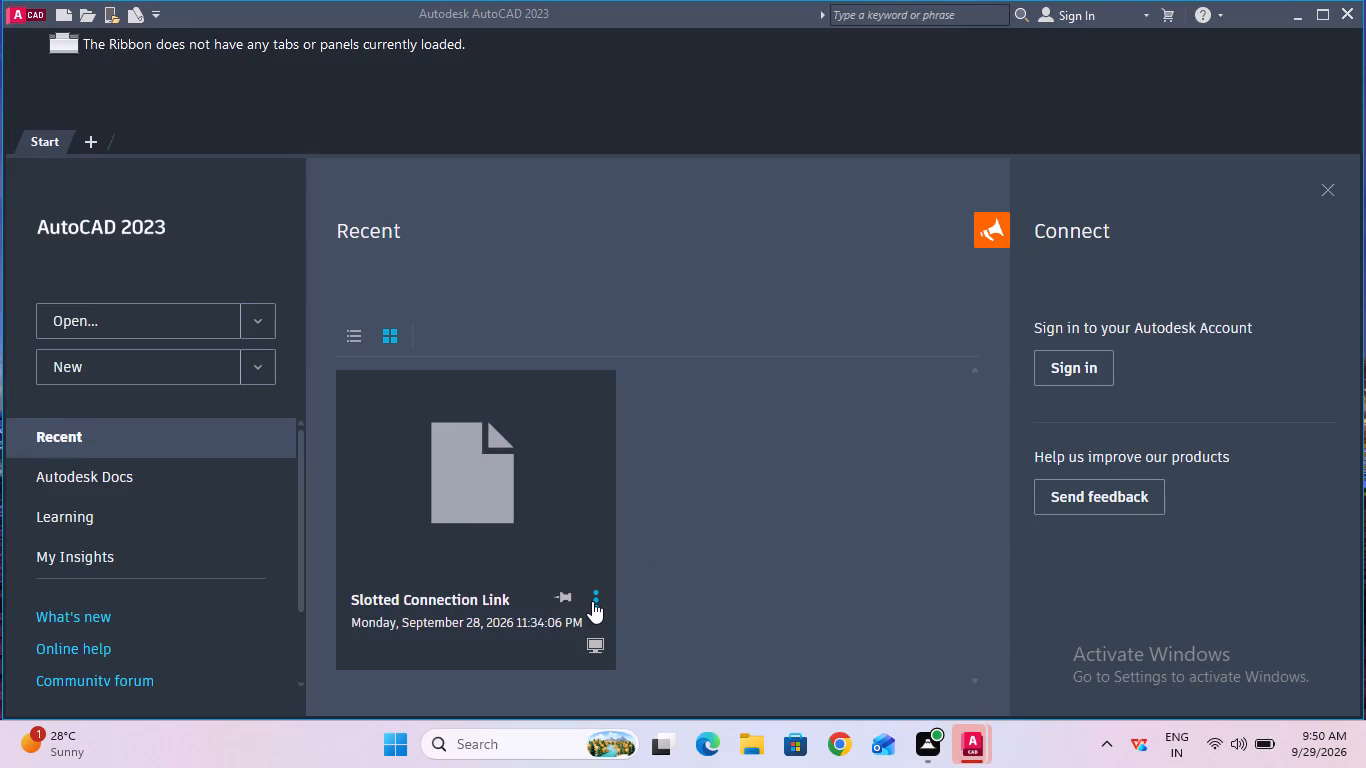
left_click(623, 552)
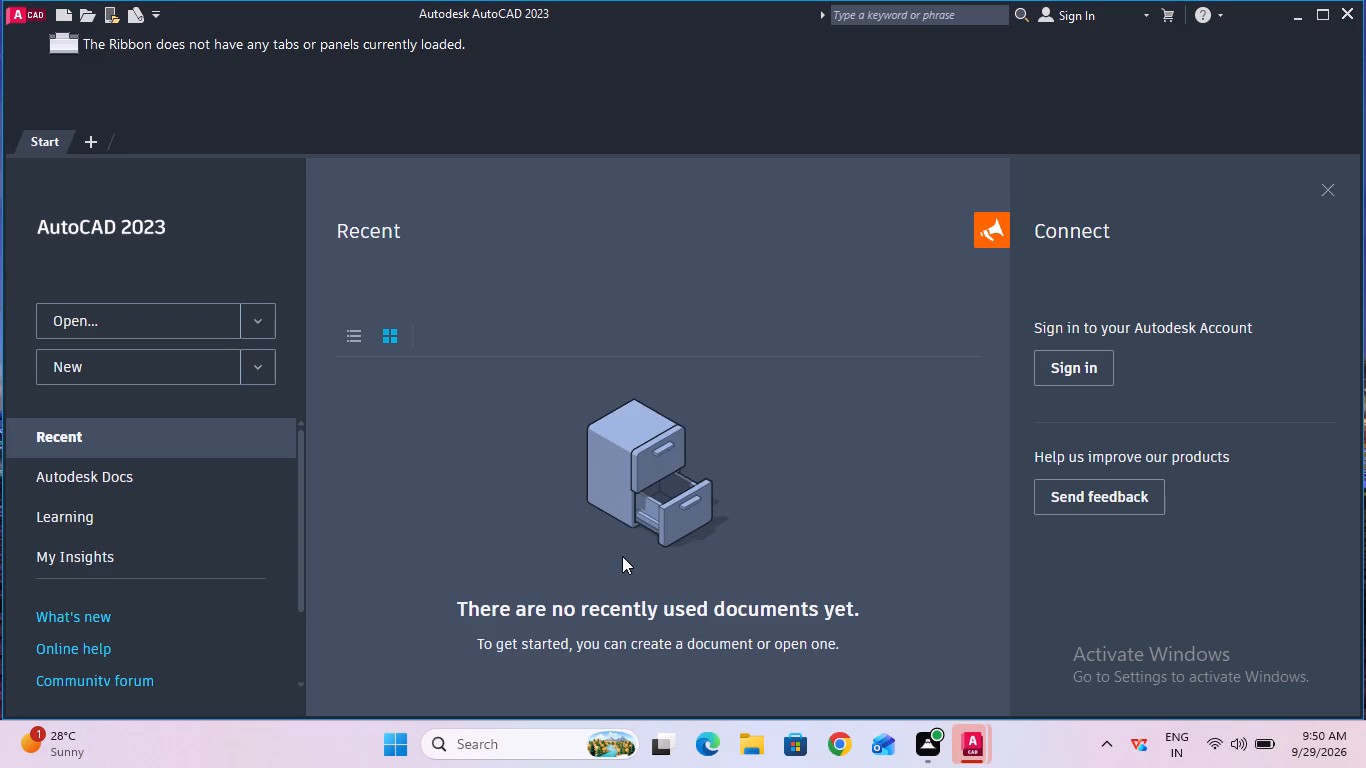
Create a new blank drawing from the start page.
left_click(202, 344)
left_click(210, 361)
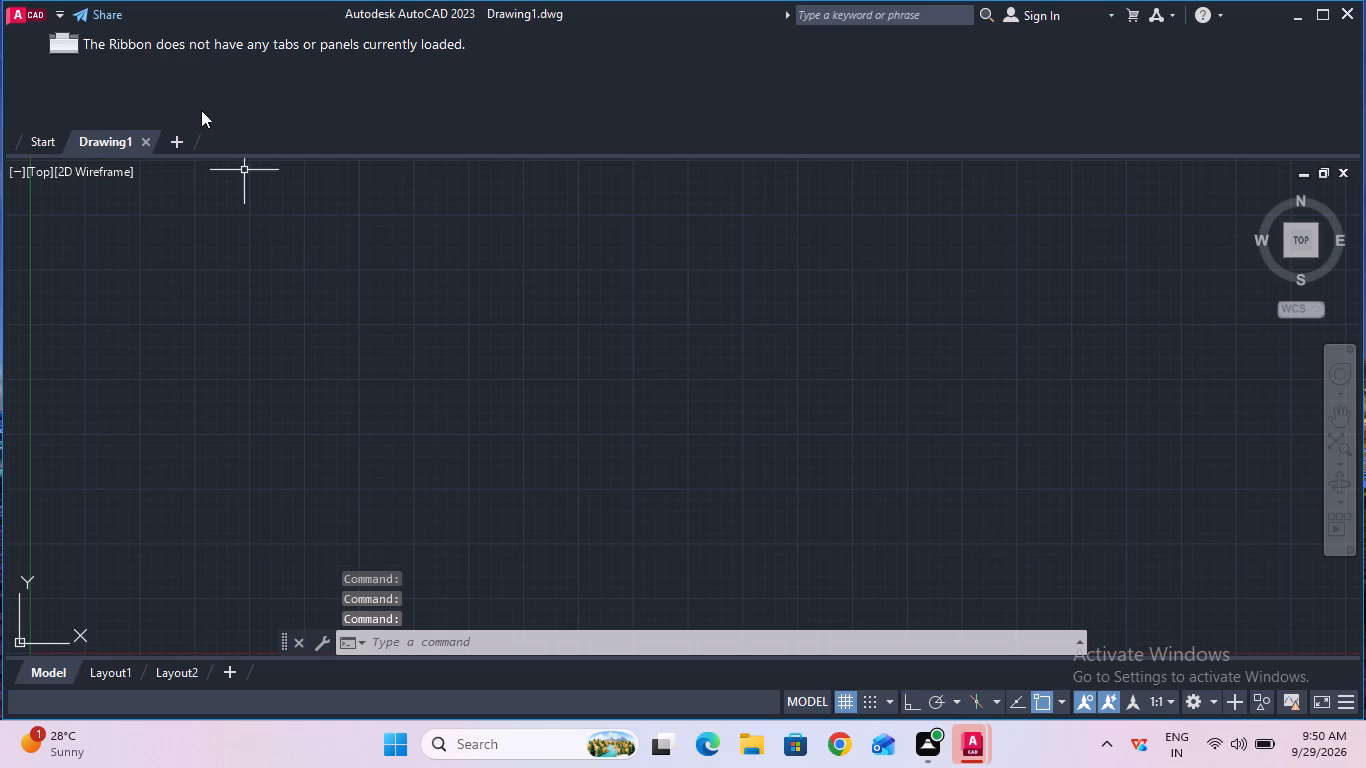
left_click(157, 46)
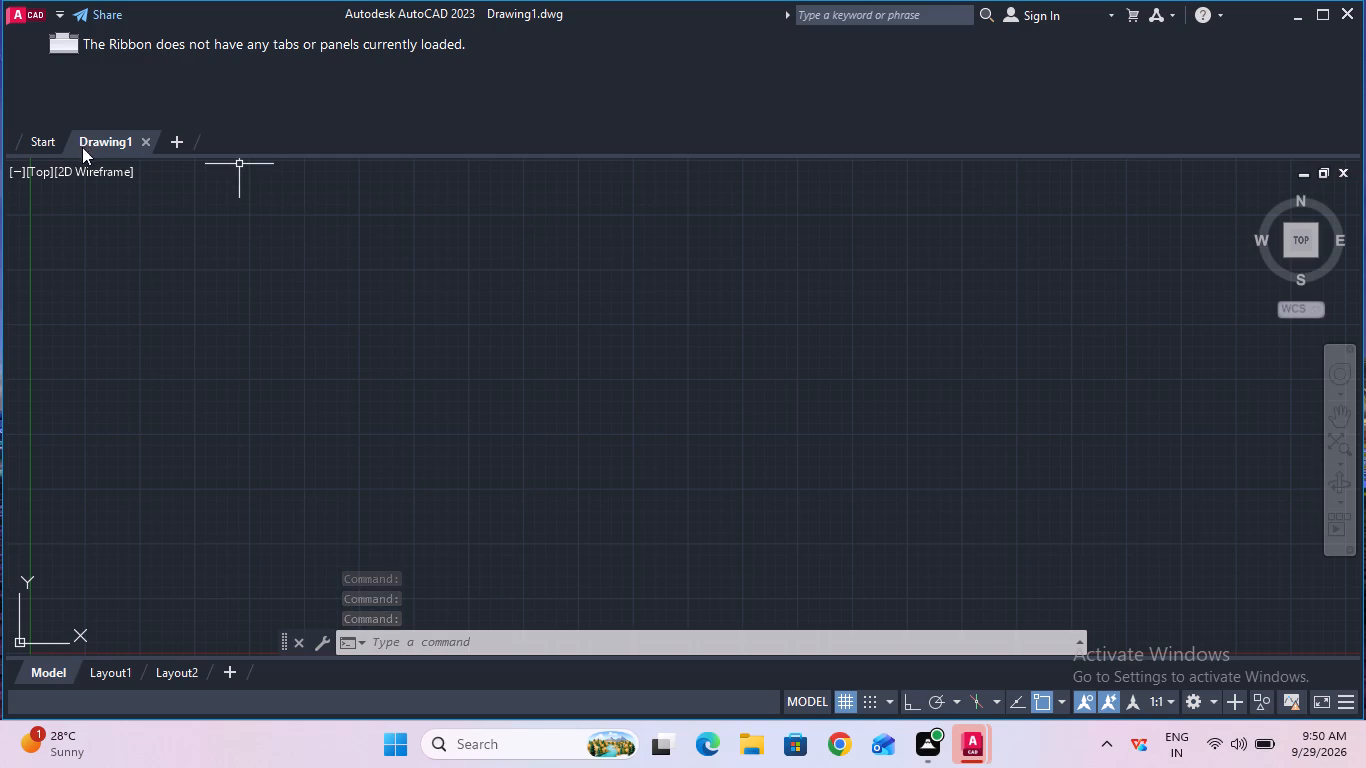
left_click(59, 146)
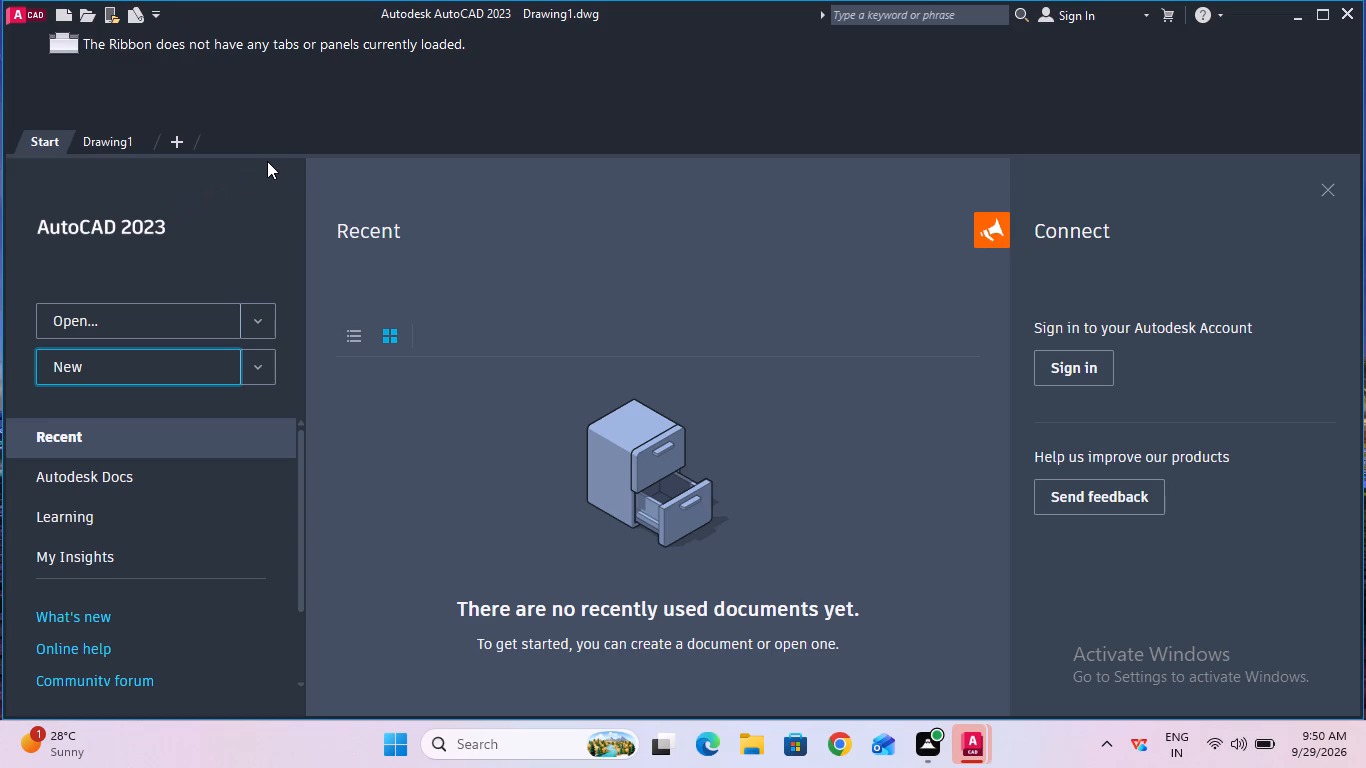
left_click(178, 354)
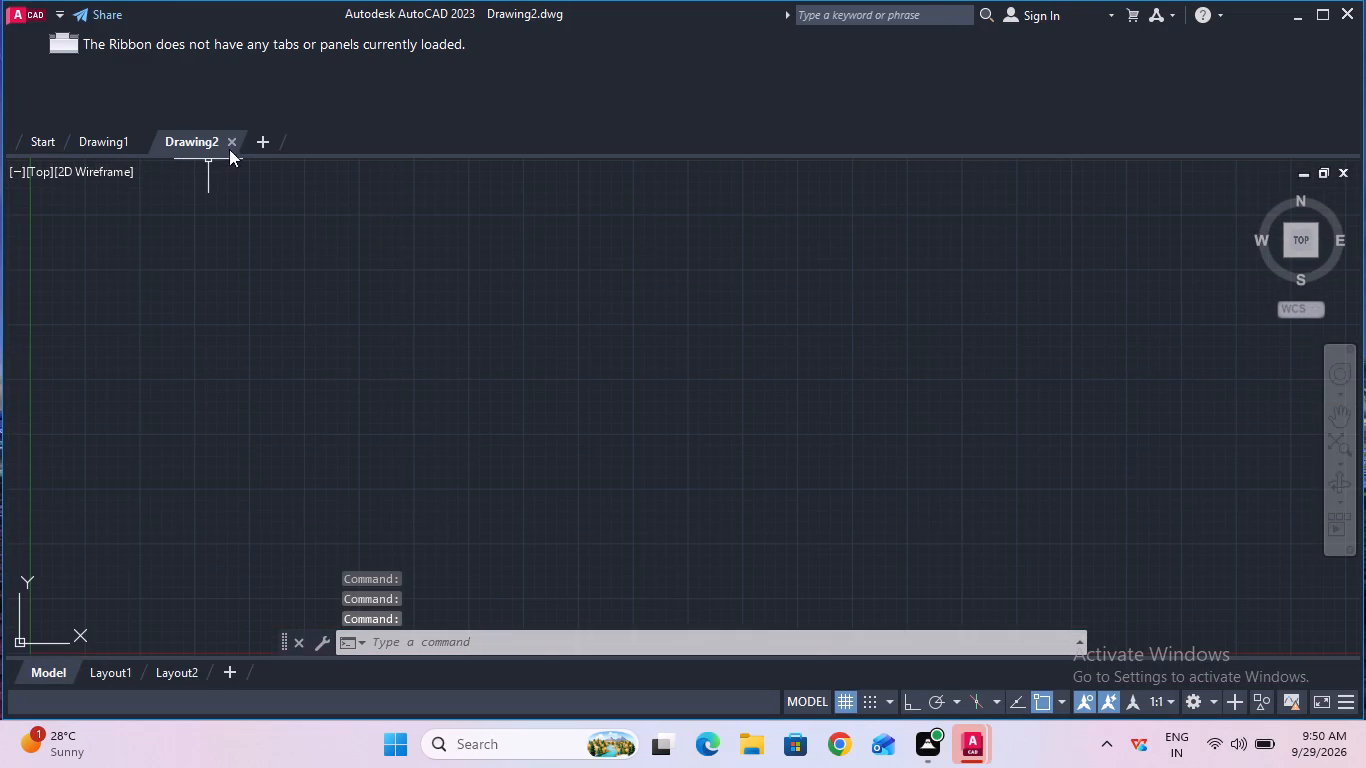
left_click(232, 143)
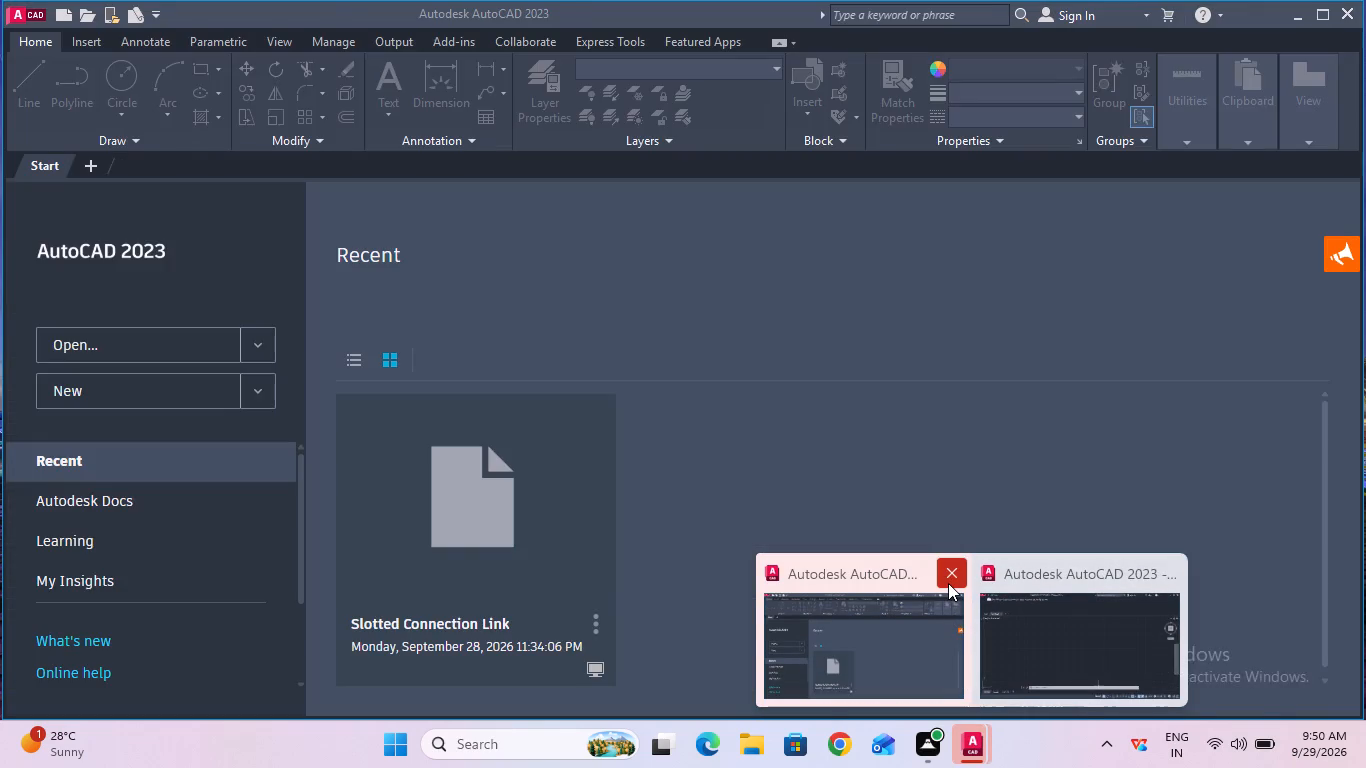
Close the duplicate AutoCAD window and return to the Drawing1 window.
double_click(948, 583)
left_click(946, 619)
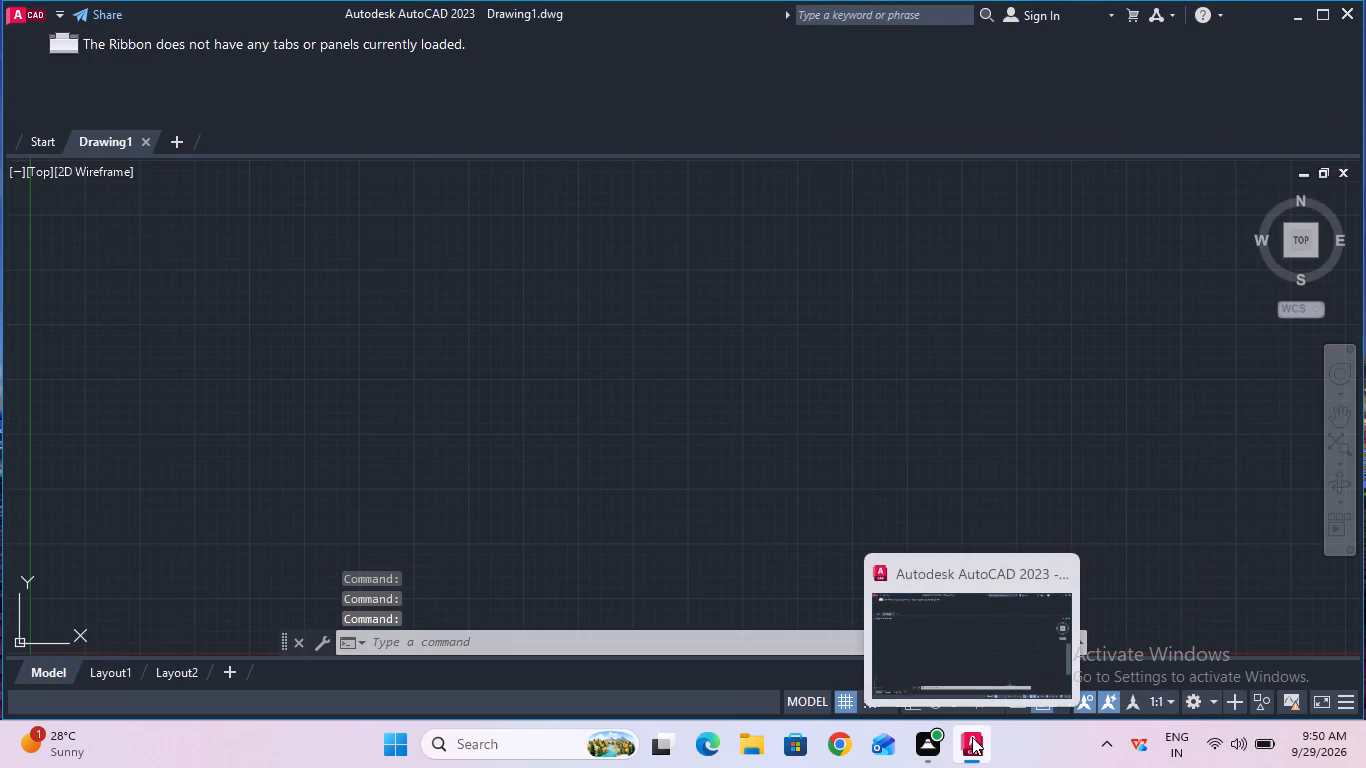
left_click(924, 650)
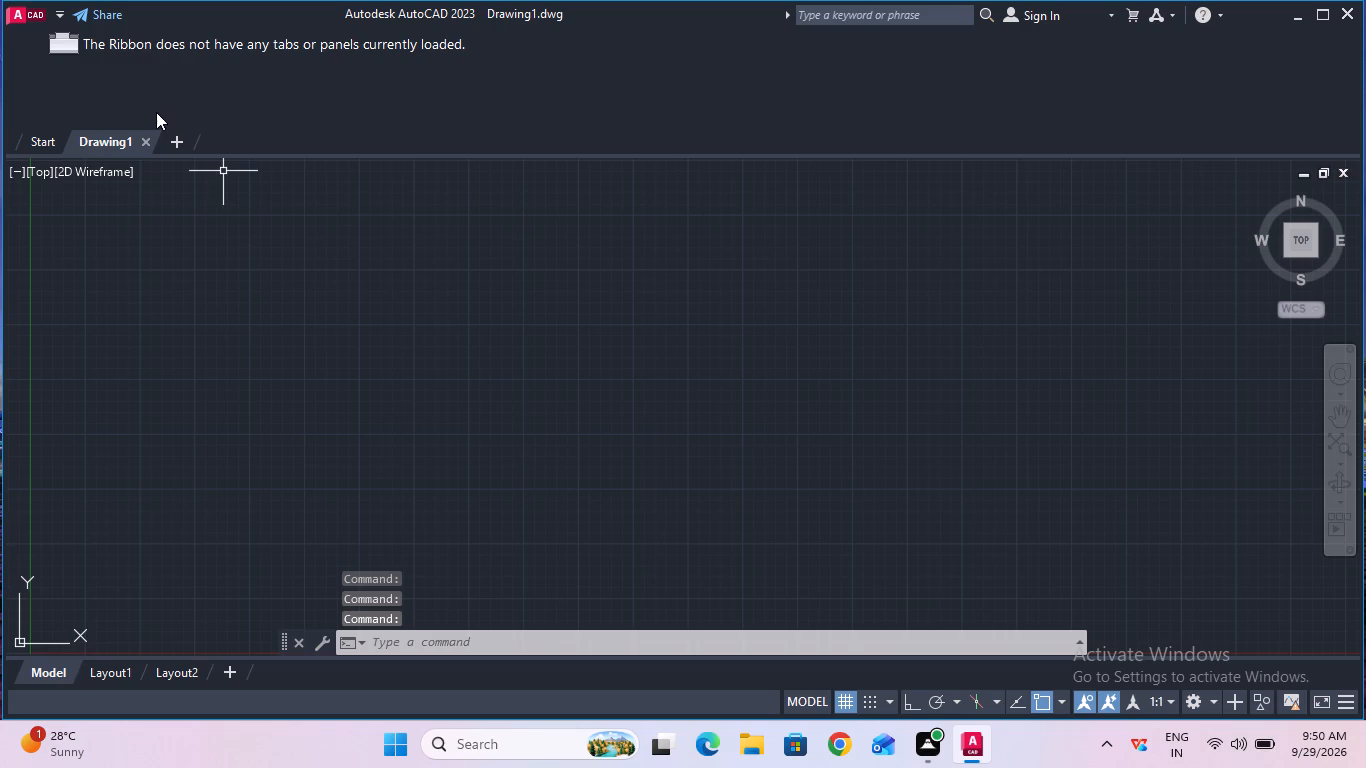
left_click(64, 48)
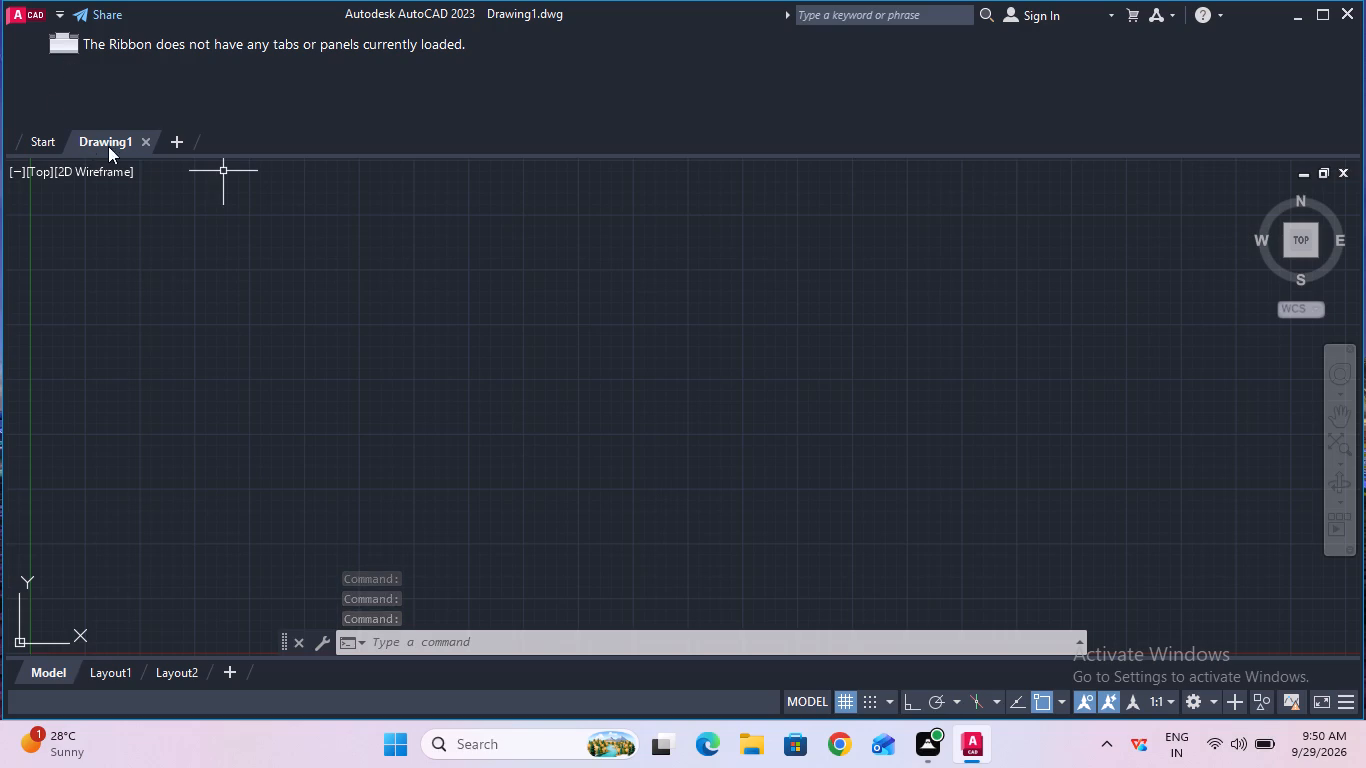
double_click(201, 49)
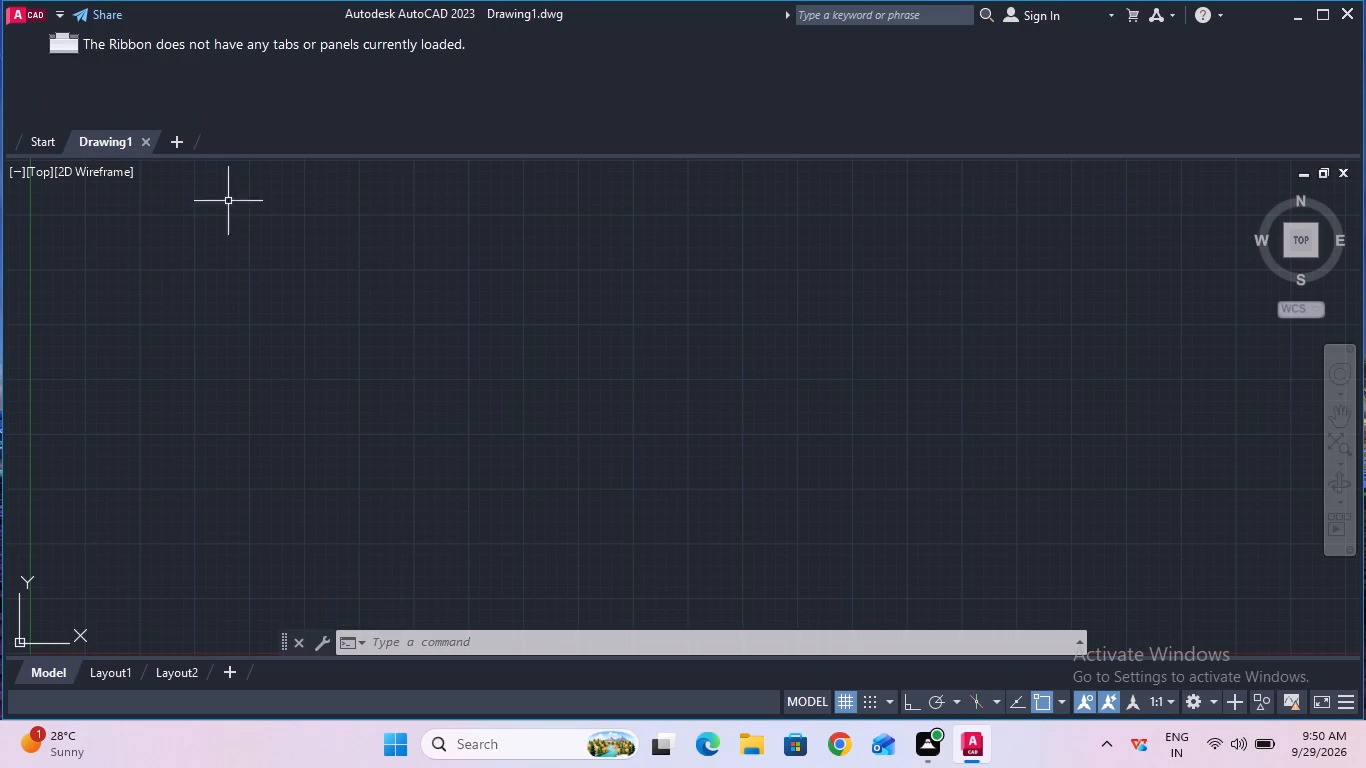
Turn on command log file recording with the LOGFILEON command.
double_click(431, 651)
double_click(431, 648)
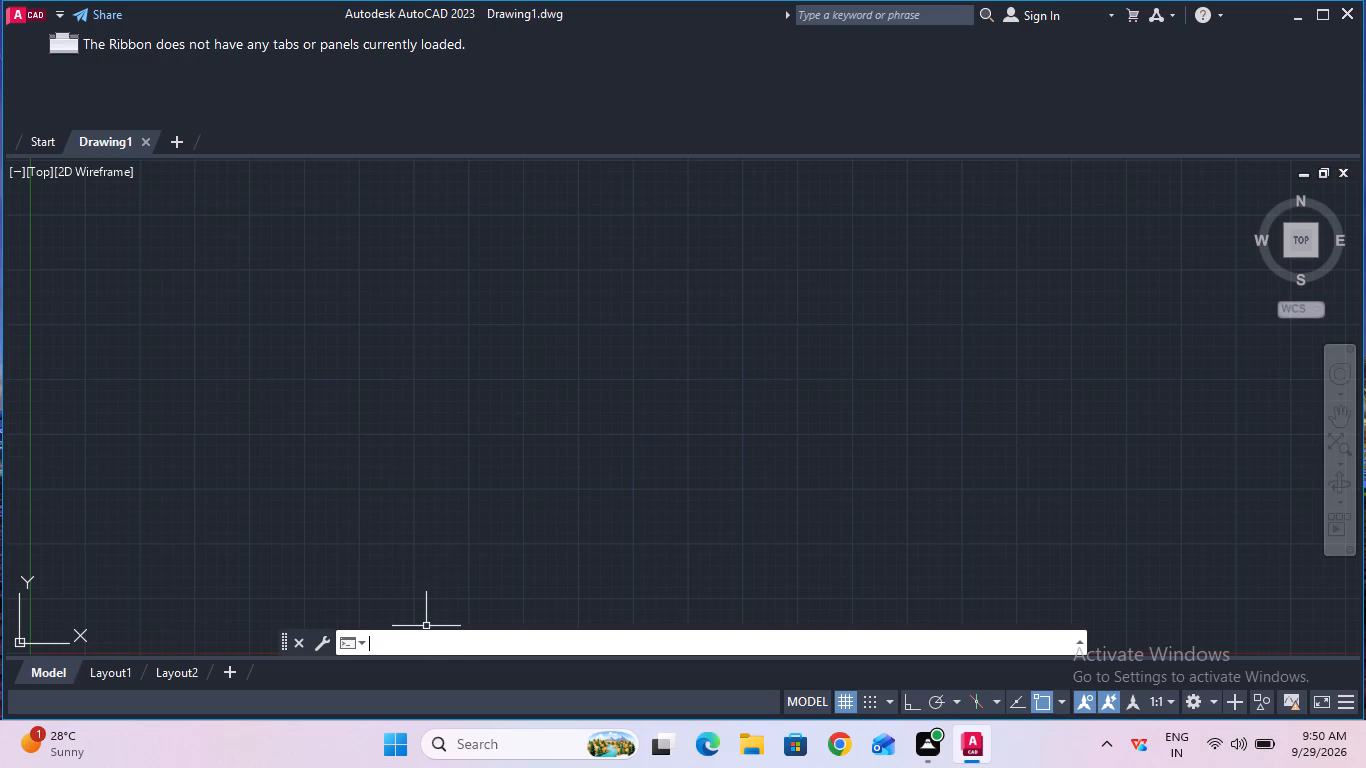
type("lo")
key("g")
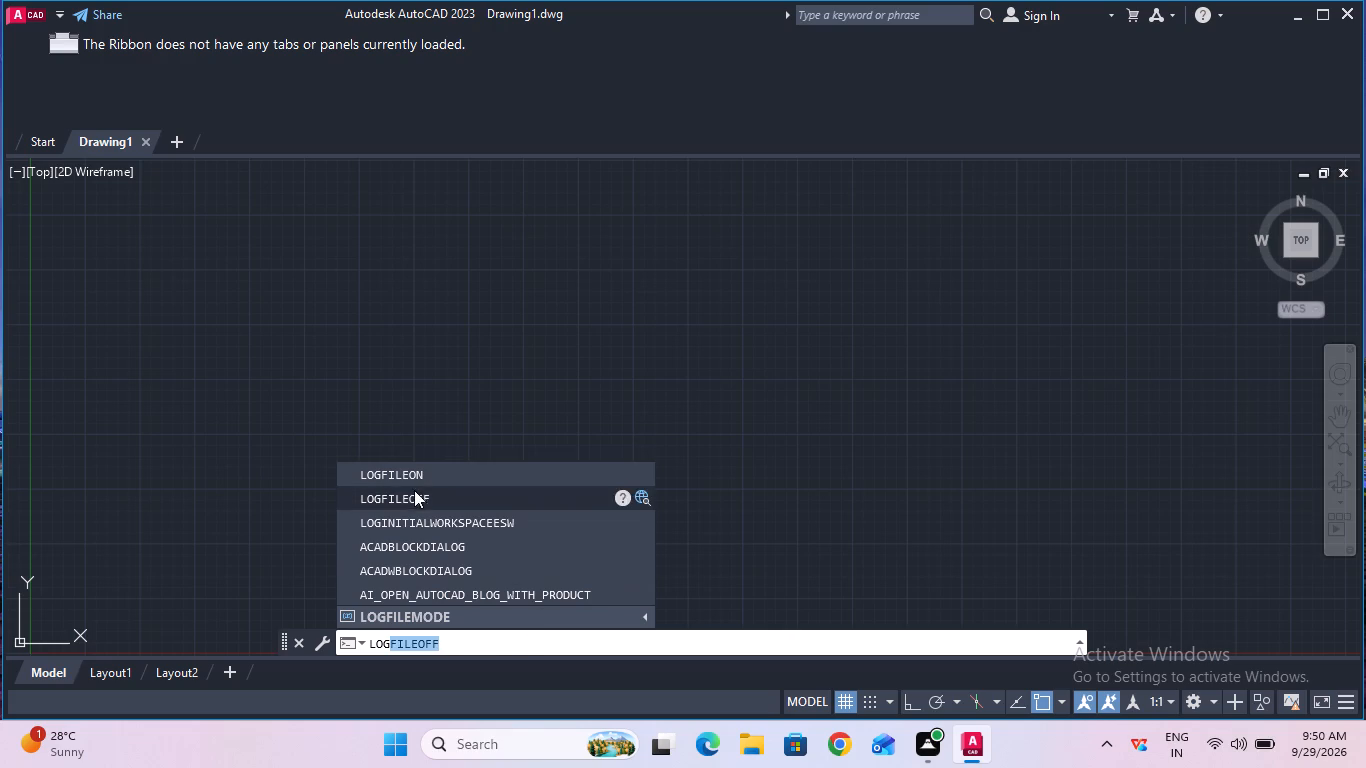
left_click(412, 474)
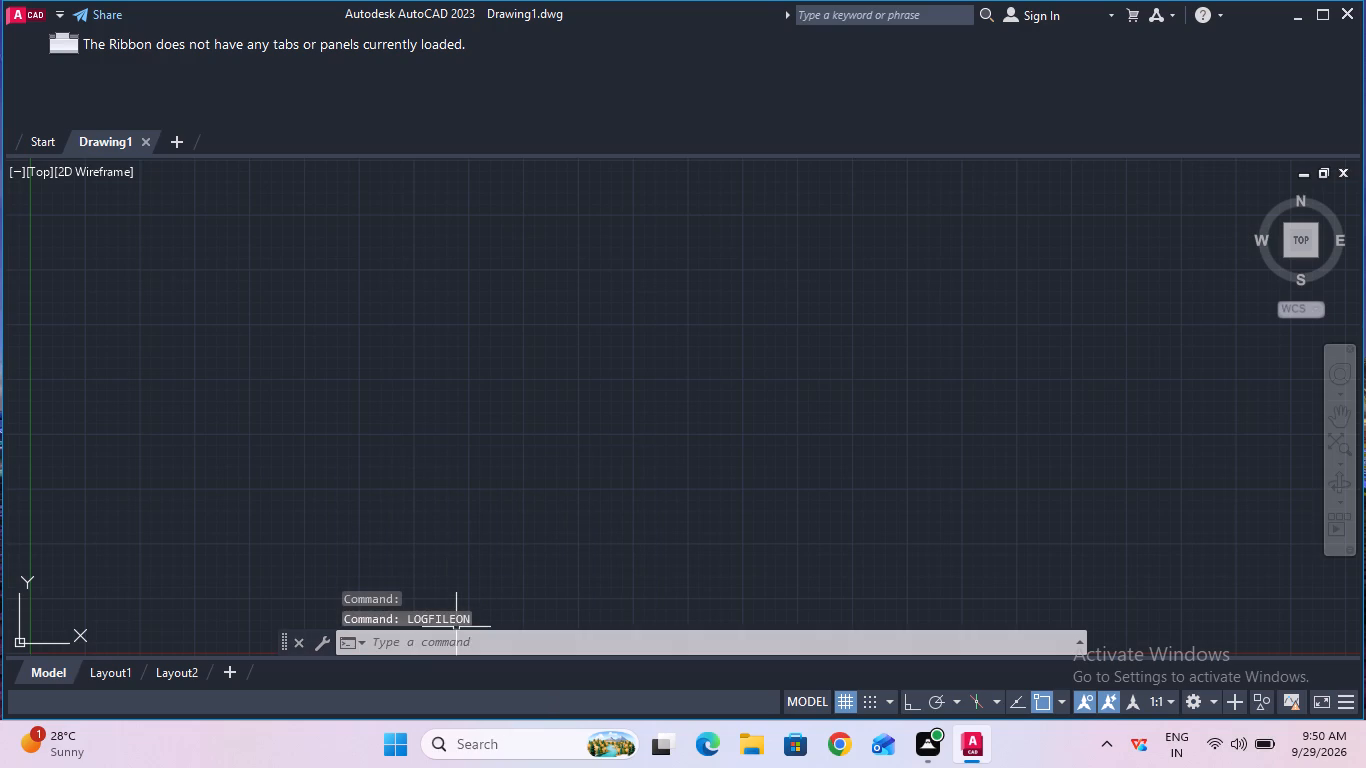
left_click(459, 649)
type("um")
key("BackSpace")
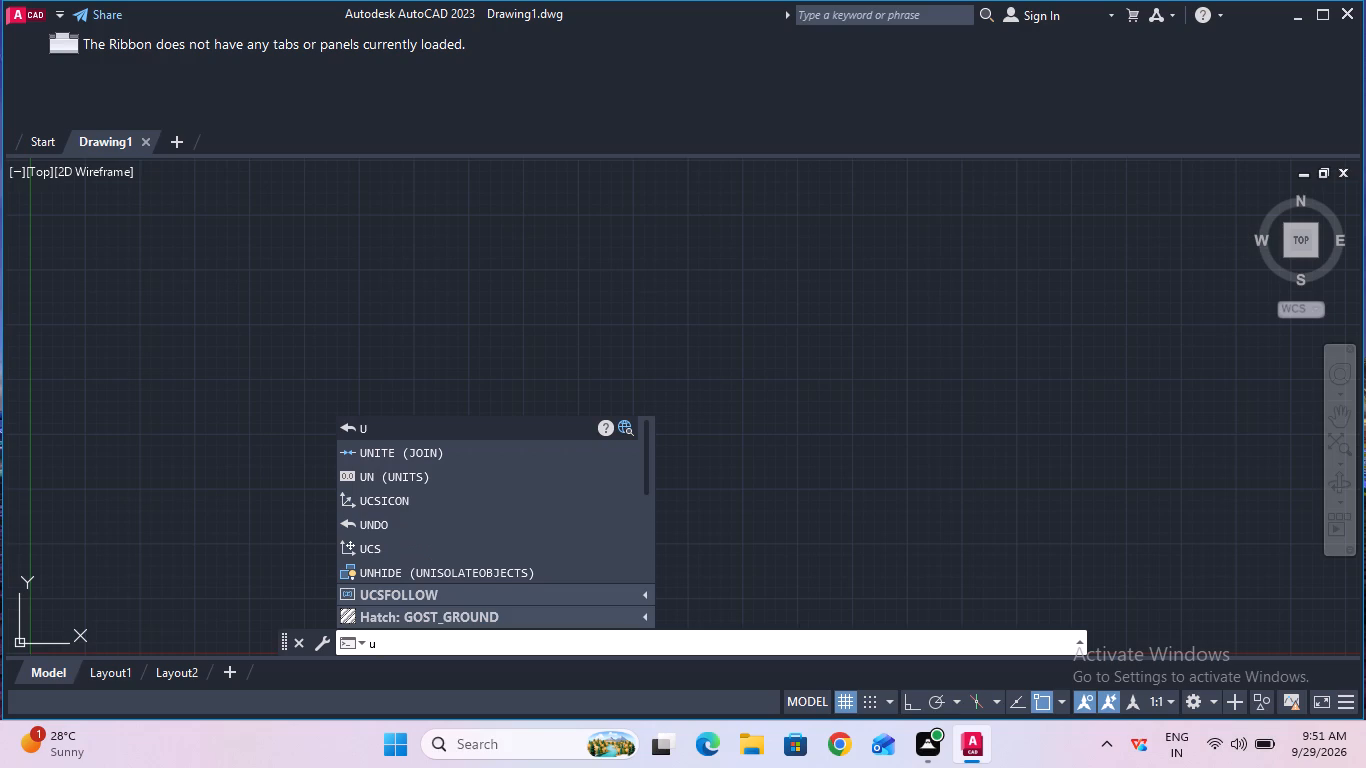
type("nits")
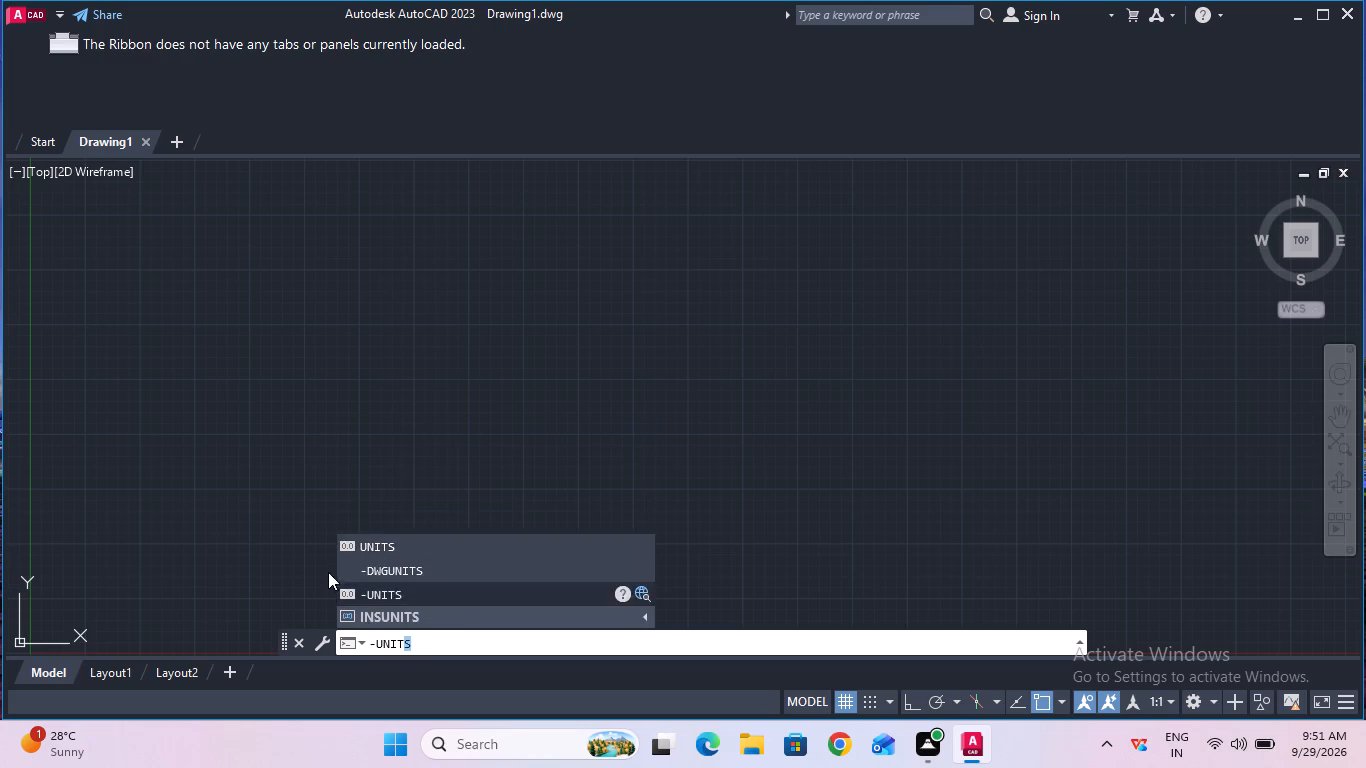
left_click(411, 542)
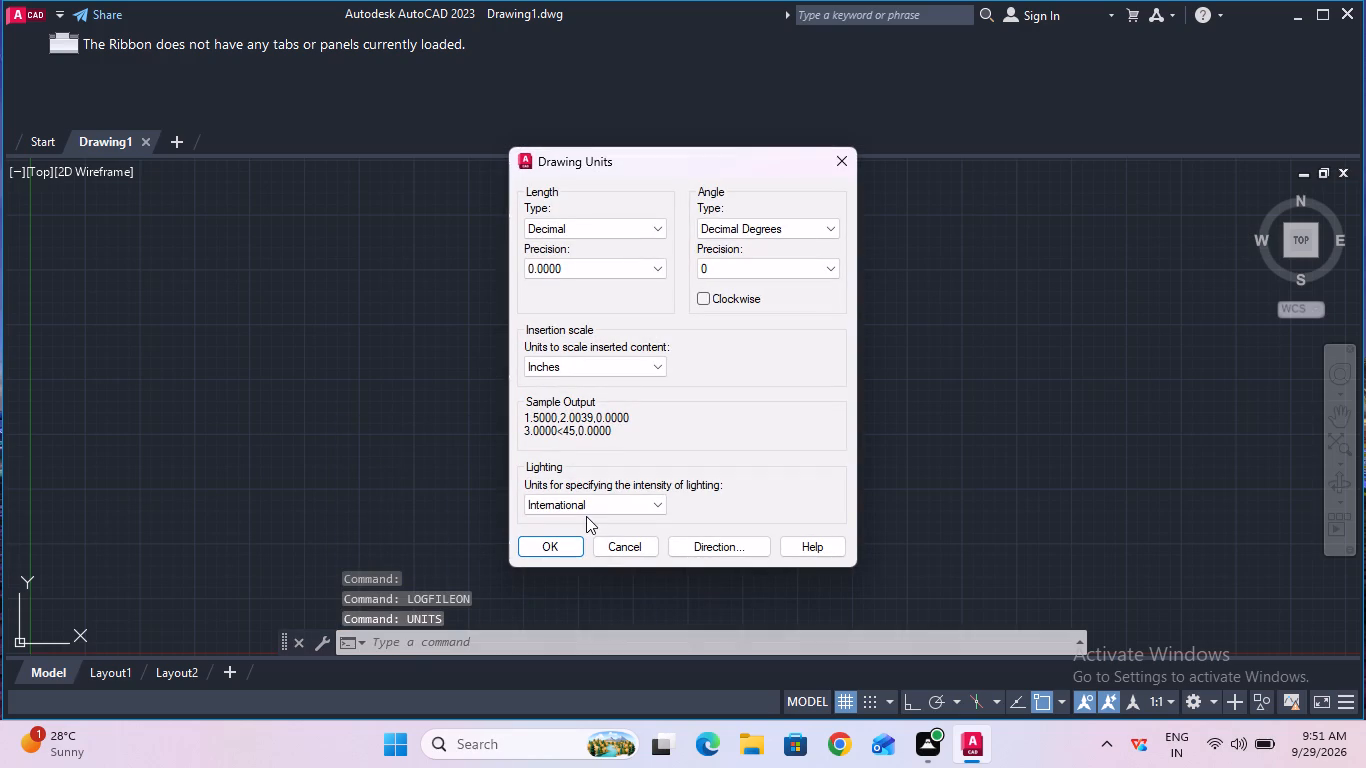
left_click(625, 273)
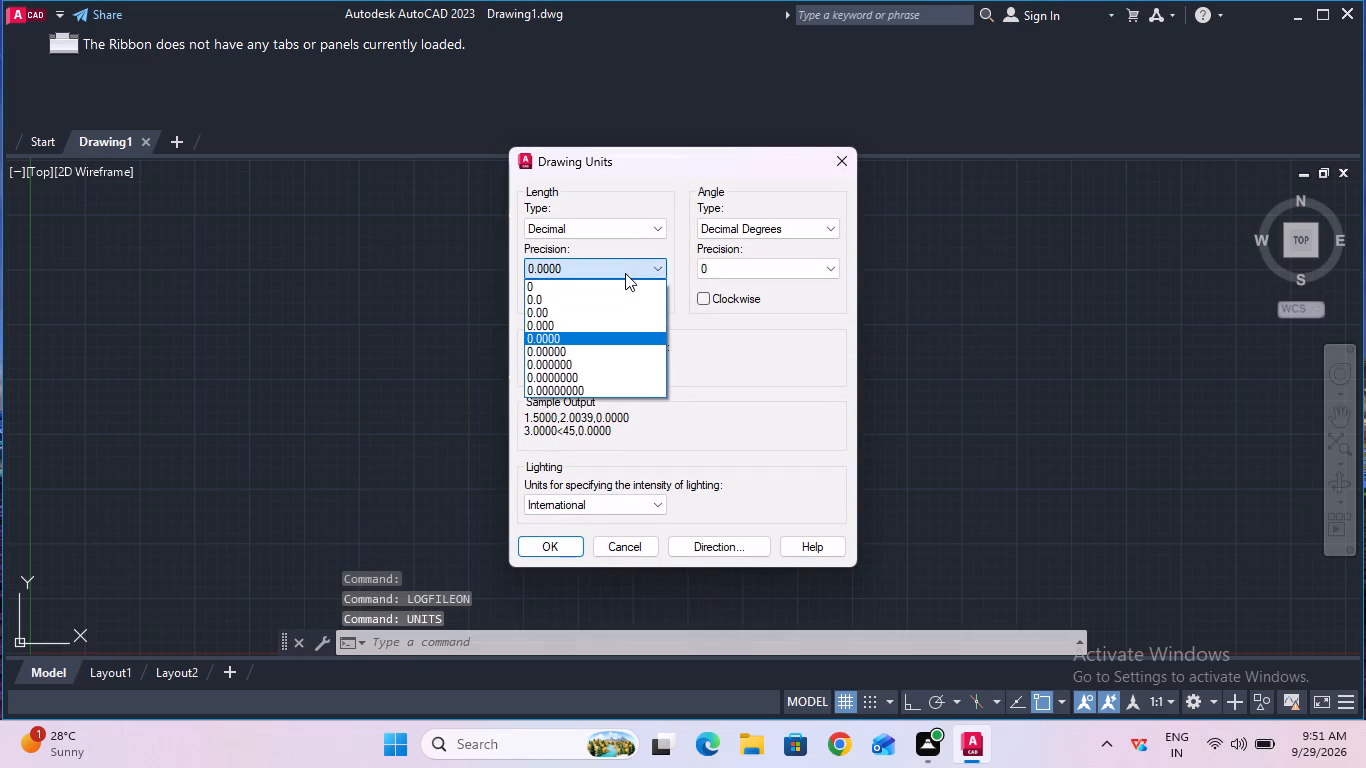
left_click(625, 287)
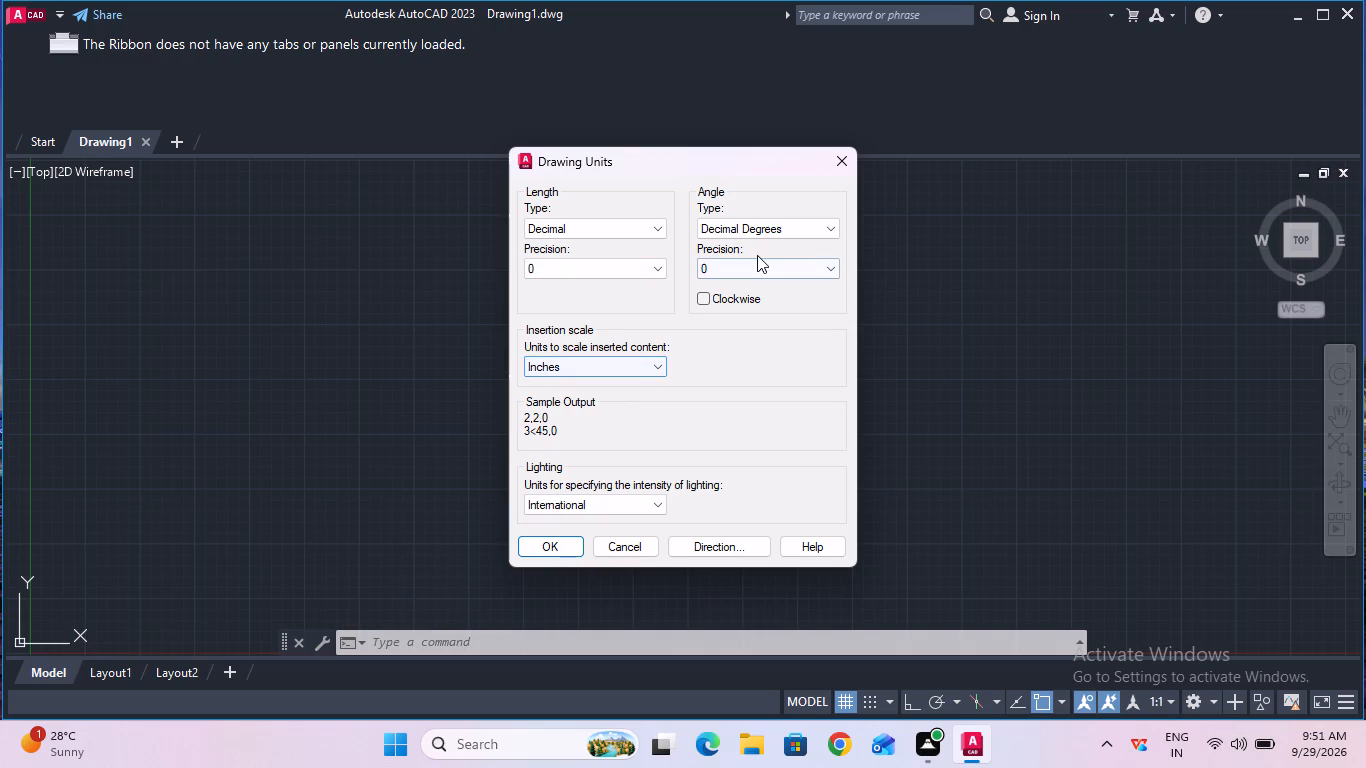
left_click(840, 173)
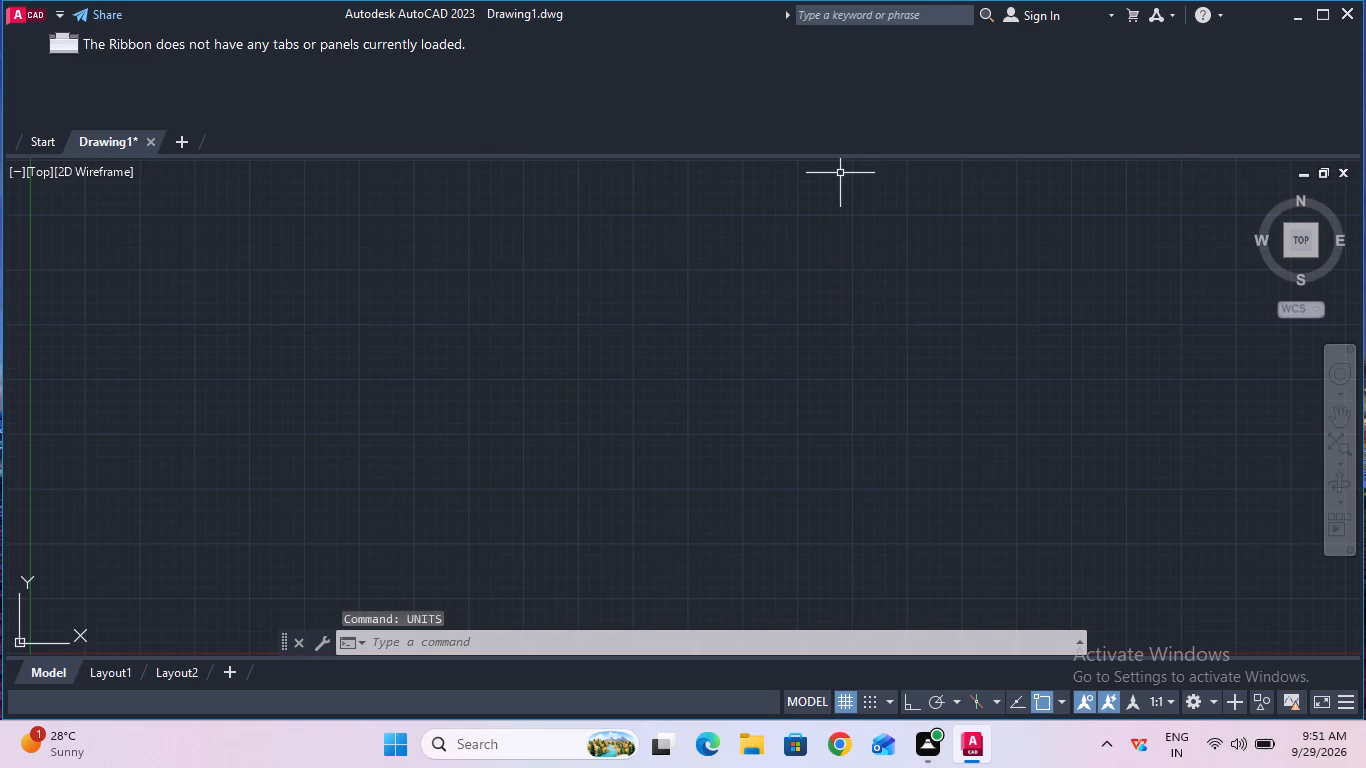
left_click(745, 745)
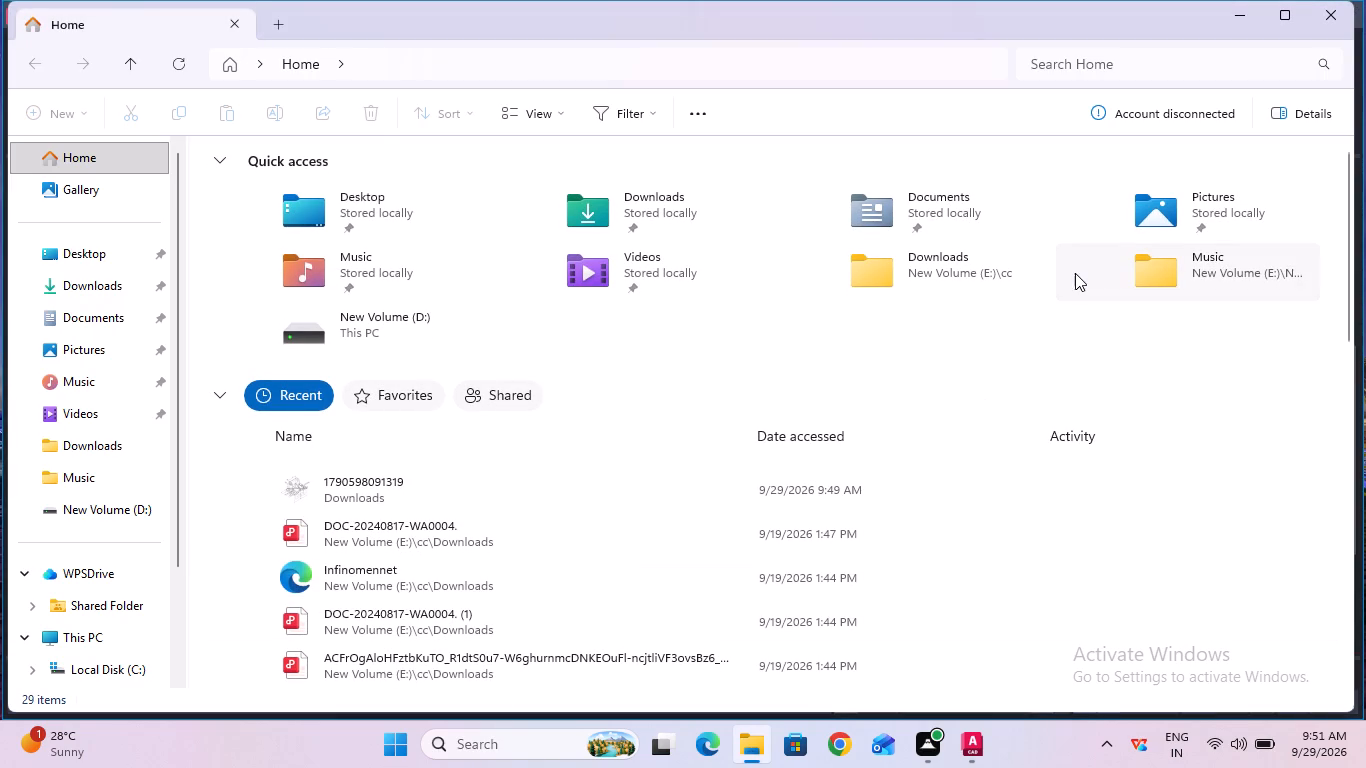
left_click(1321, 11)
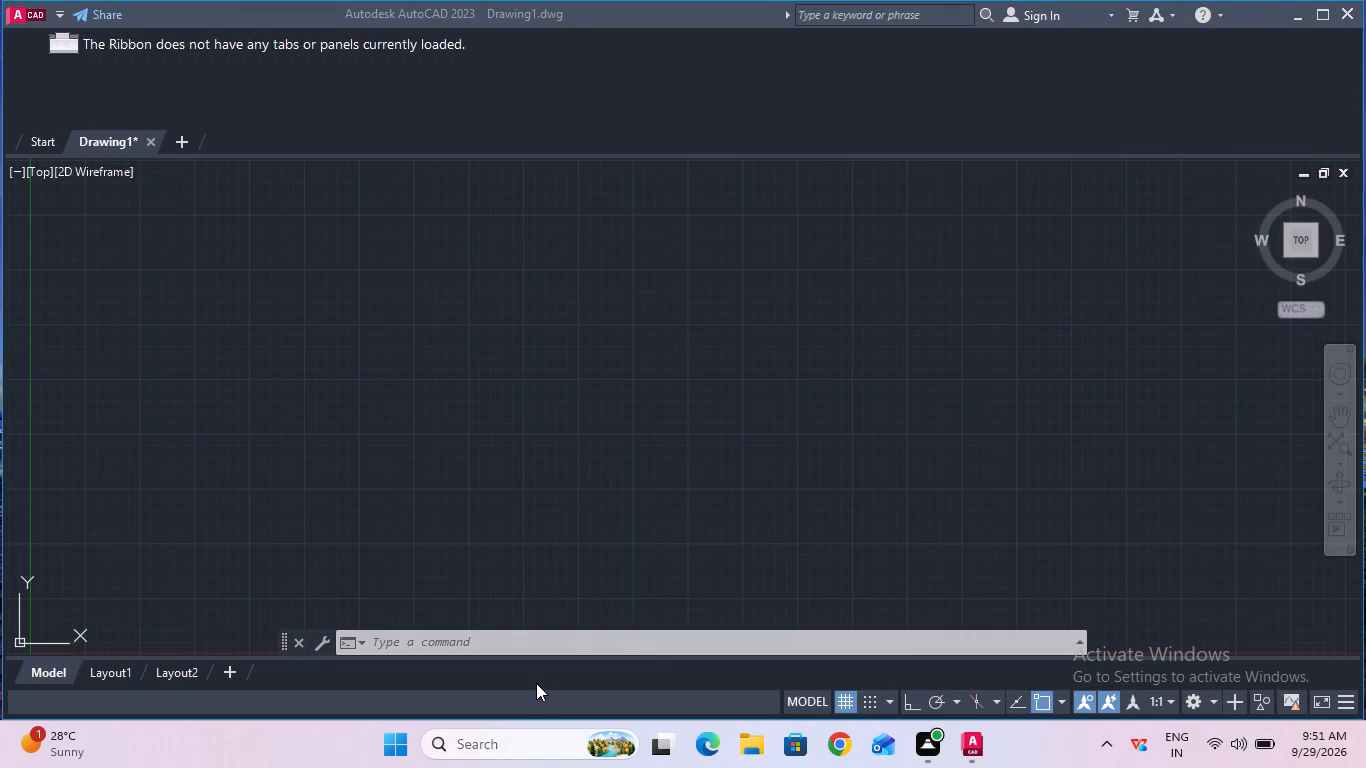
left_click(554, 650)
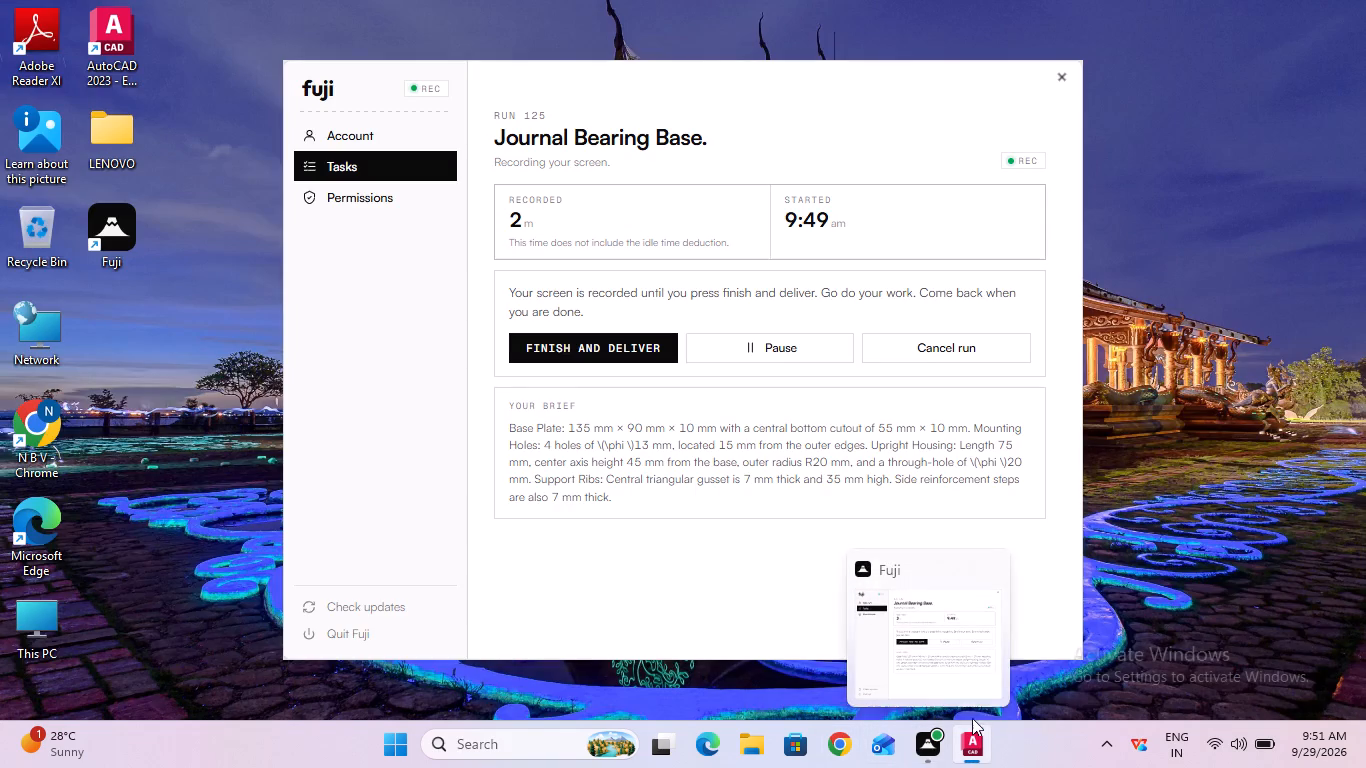
Configure the drawing units with a length precision of 0 and millimeters as the insertion scale.
left_click(686, 641)
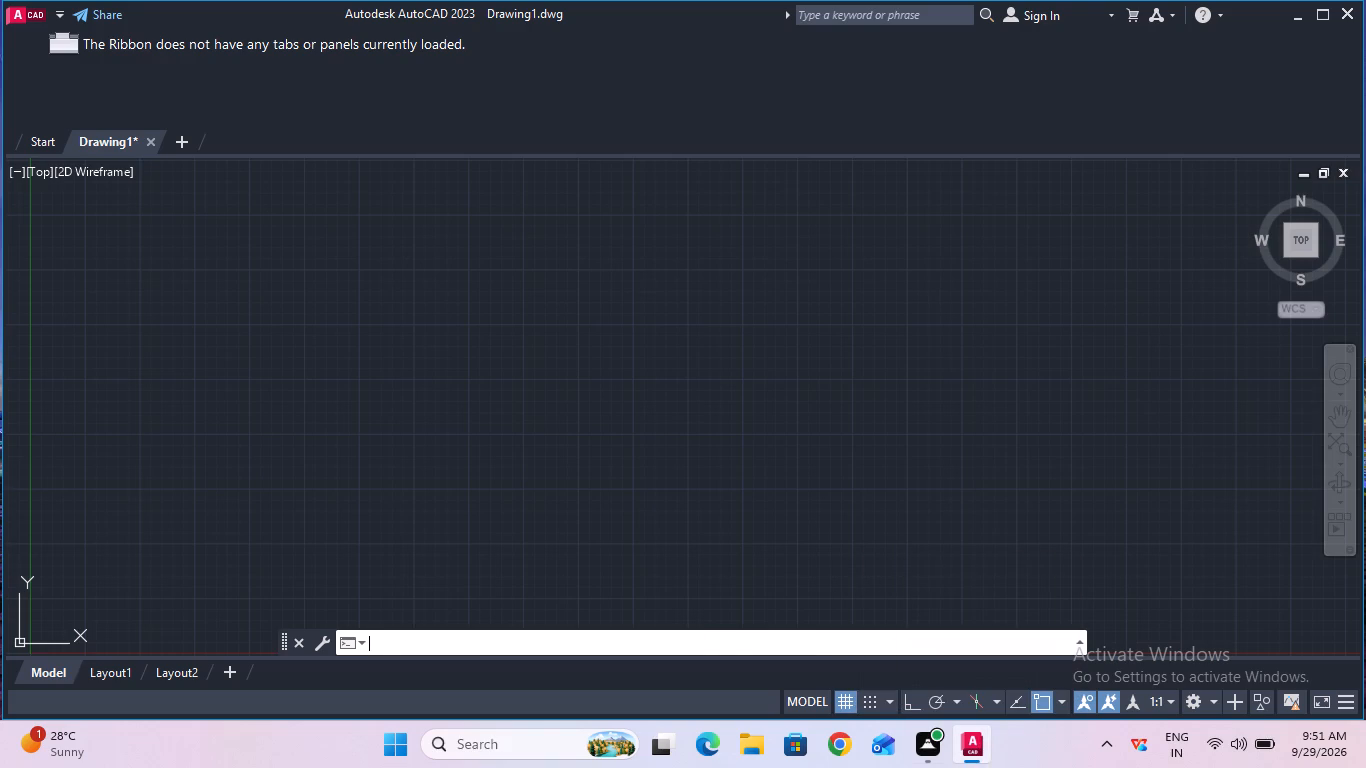
type("uni")
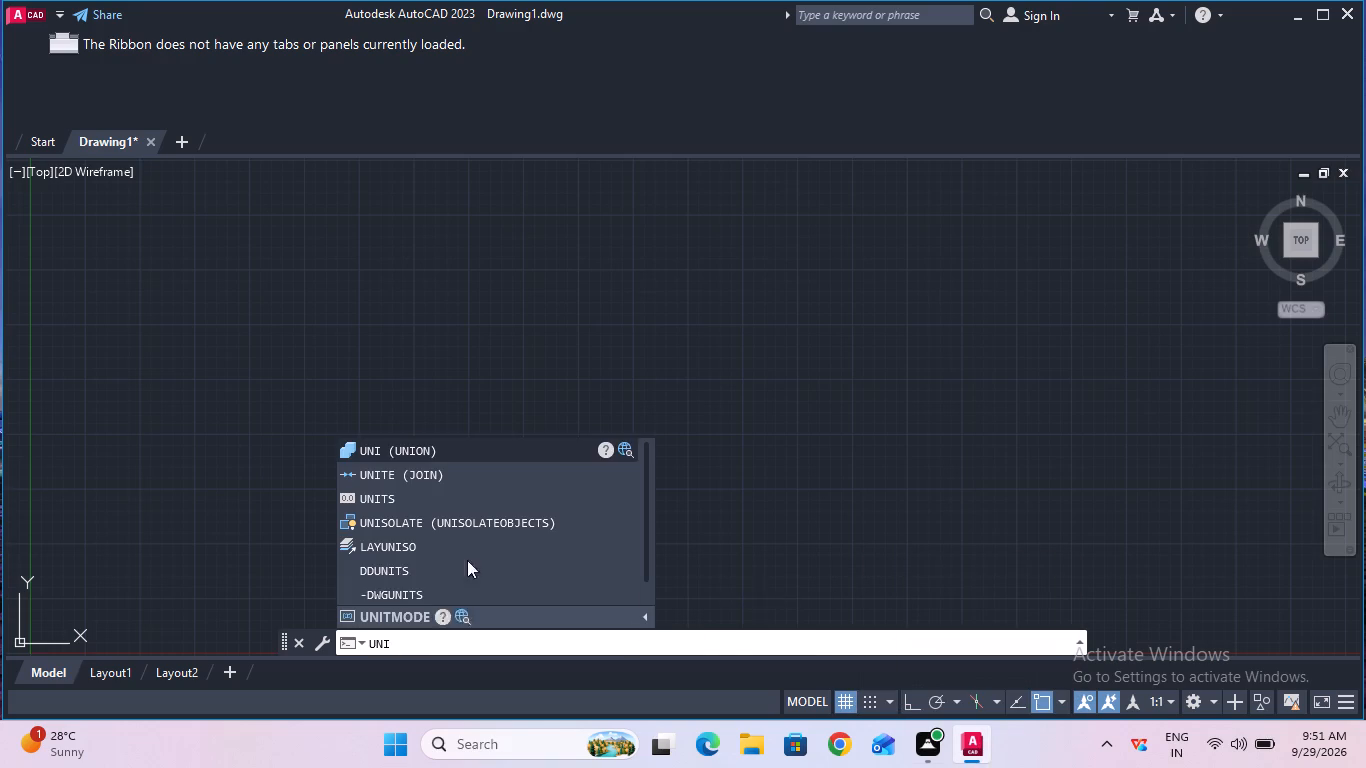
left_click(451, 497)
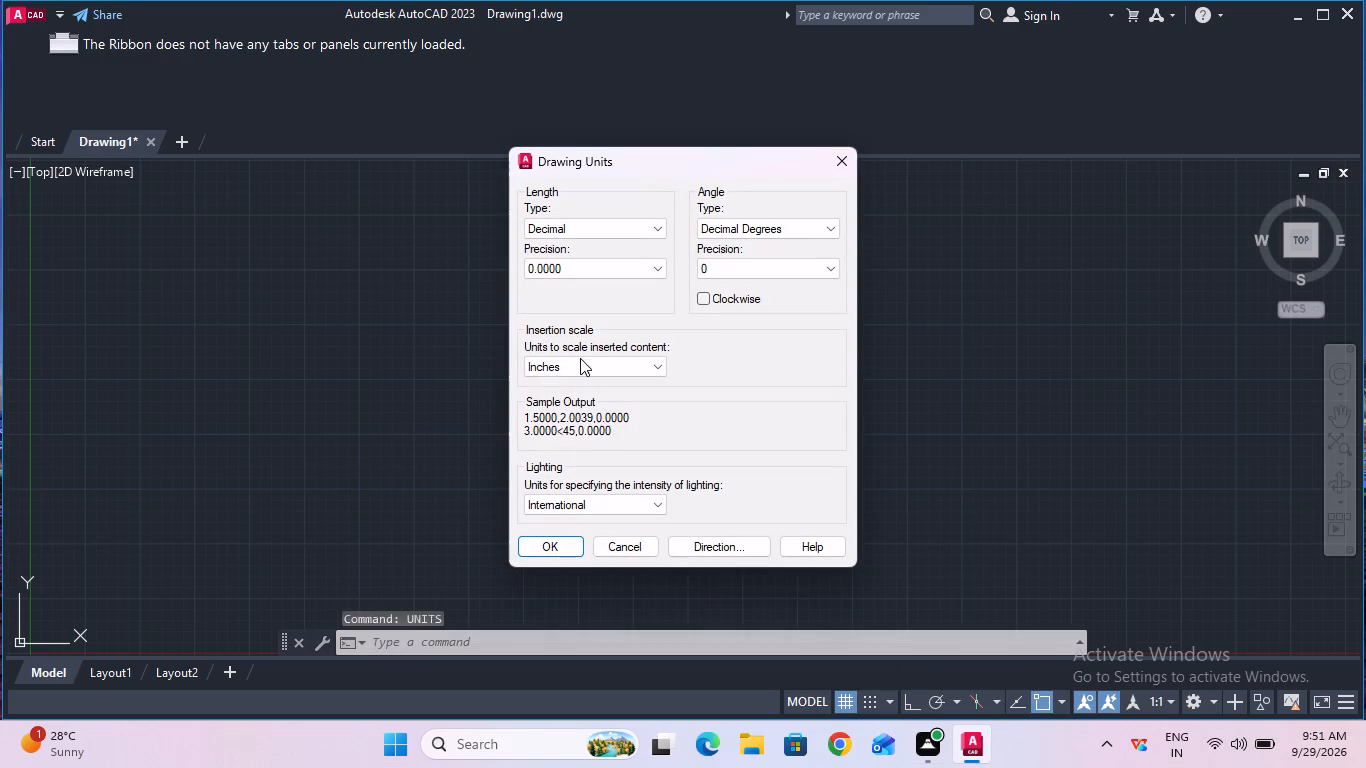
left_click(623, 269)
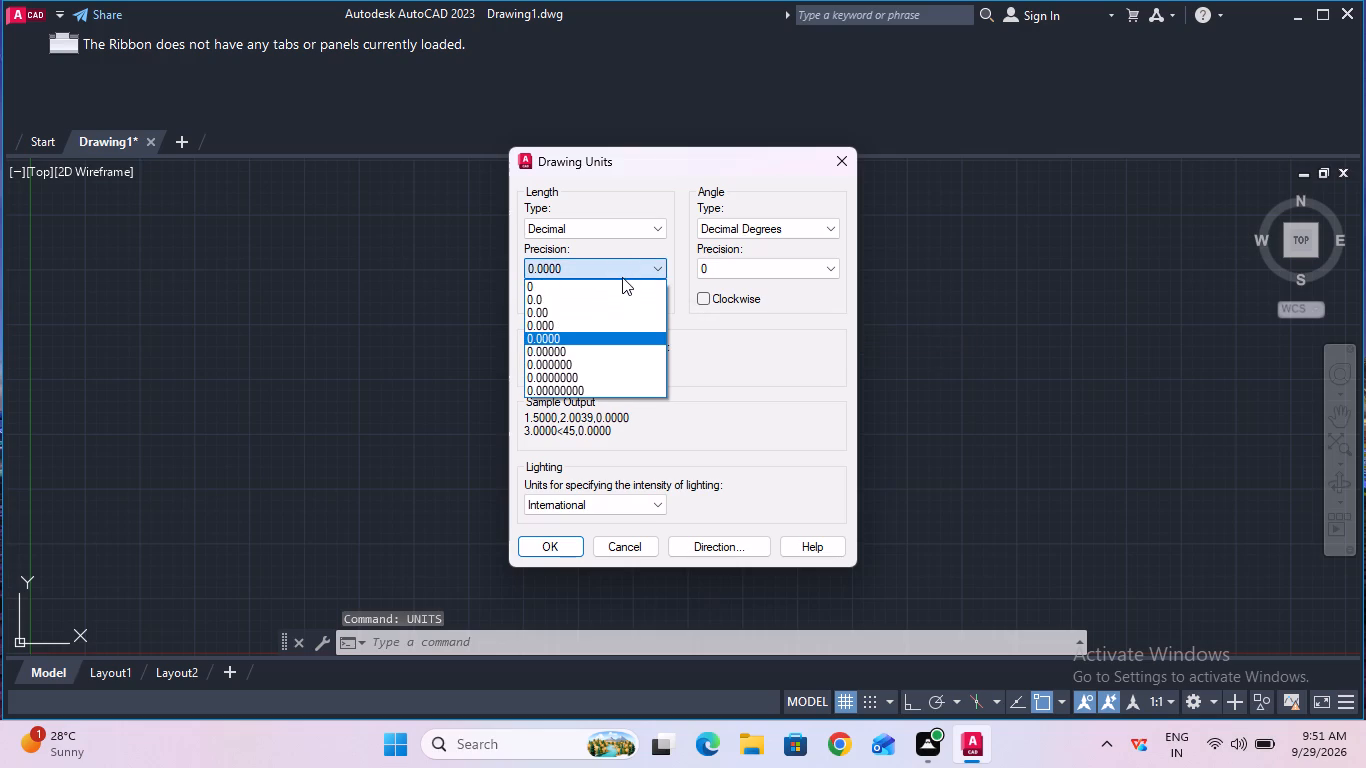
left_click(621, 282)
left_click(611, 360)
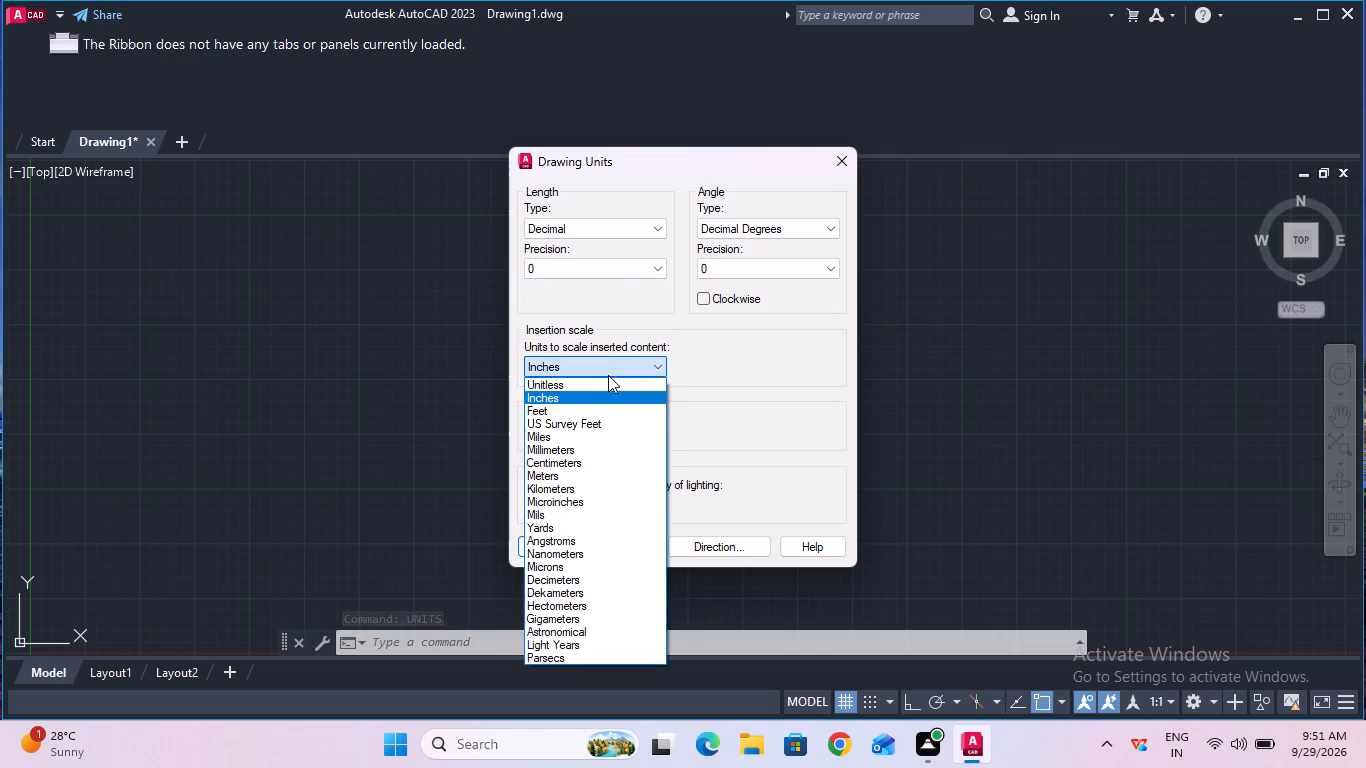
left_click(603, 450)
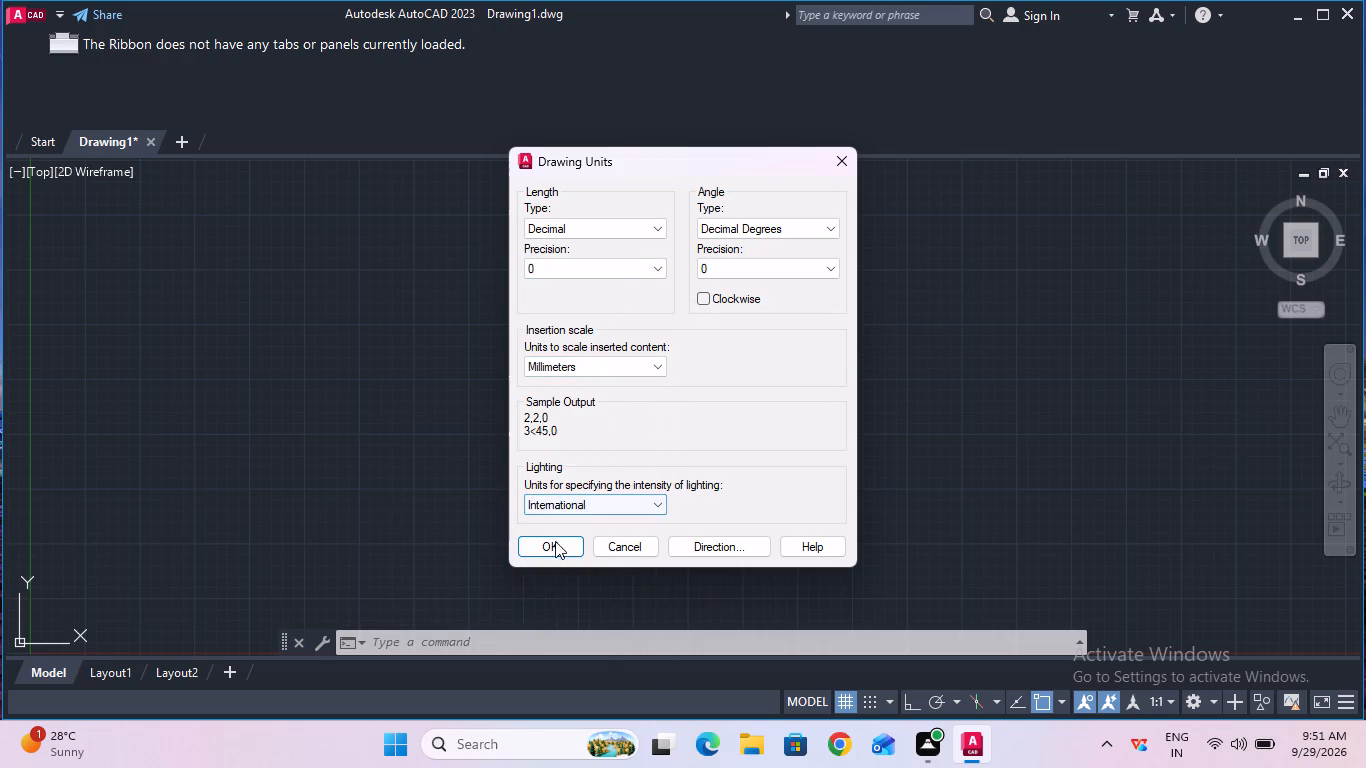
left_click(555, 542)
Modify the Standard dimension style to use a text height of 6 and ISO standard text alignment.
left_click(520, 650)
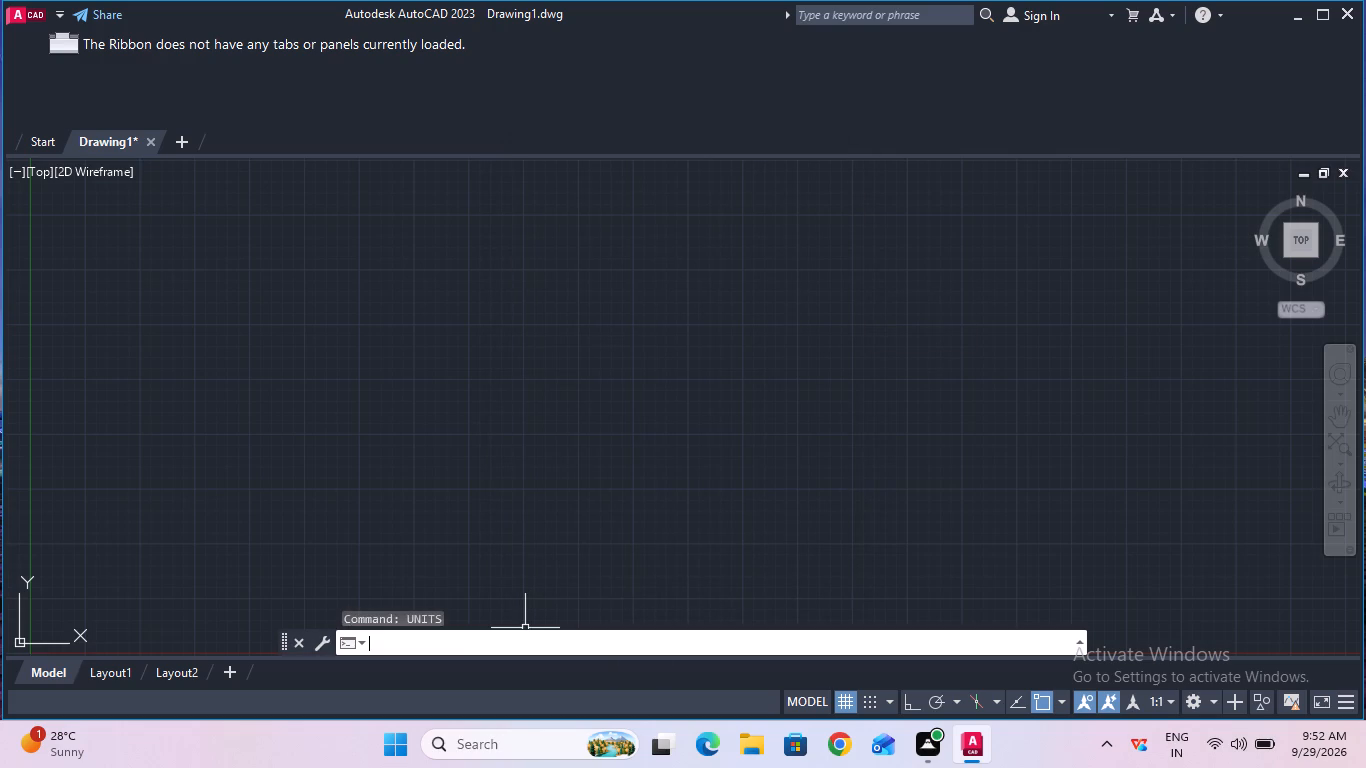
key("d")
key("Return")
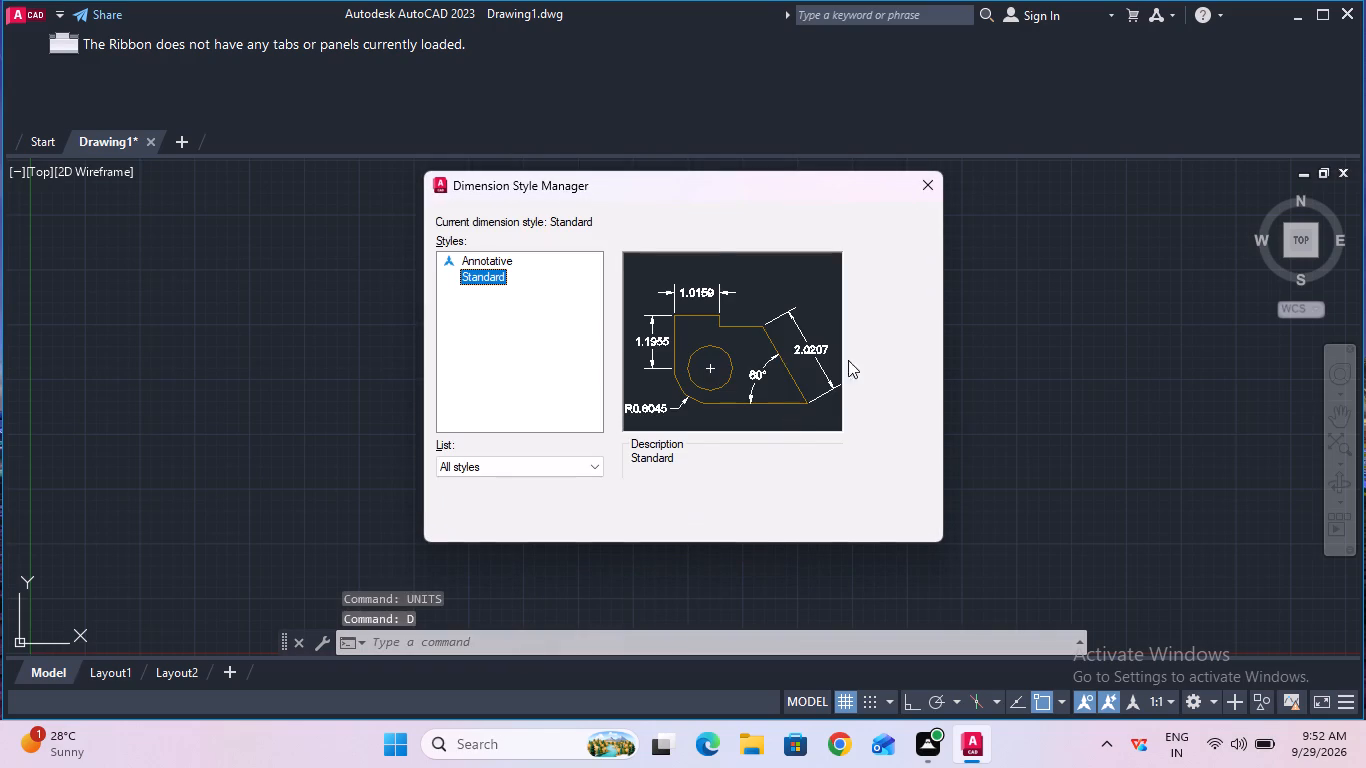
left_click(896, 320)
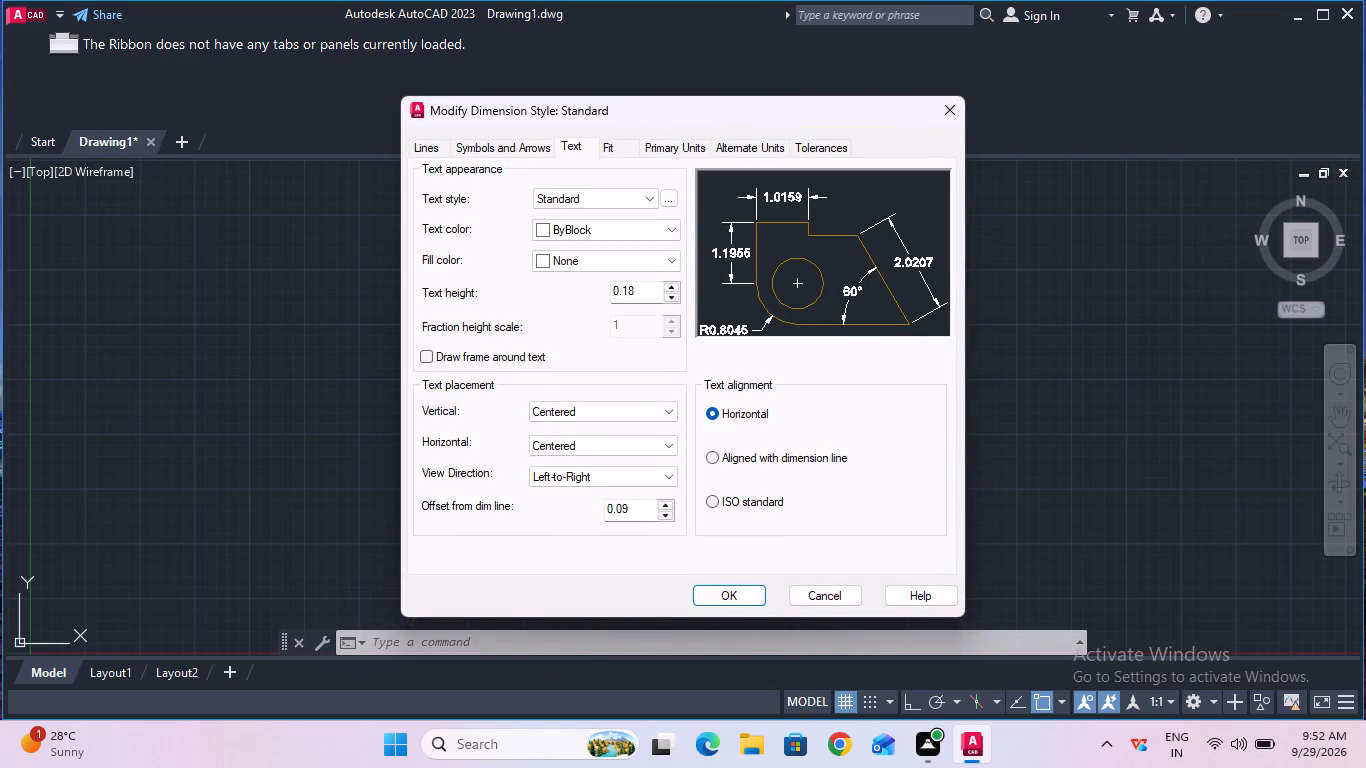
left_click(641, 287)
key("BackSpace")
key("BackSpace")
key("BackSpace")
key("BackSpace")
key("BackSpace")
key("BackSpace")
key("BackSpace")
key("BackSpace")
key("BackSpace")
key("BackSpace")
key("BackSpace")
key("BackSpace")
key("BackSpace")
key("BackSpace")
key("BackSpace")
key("6")
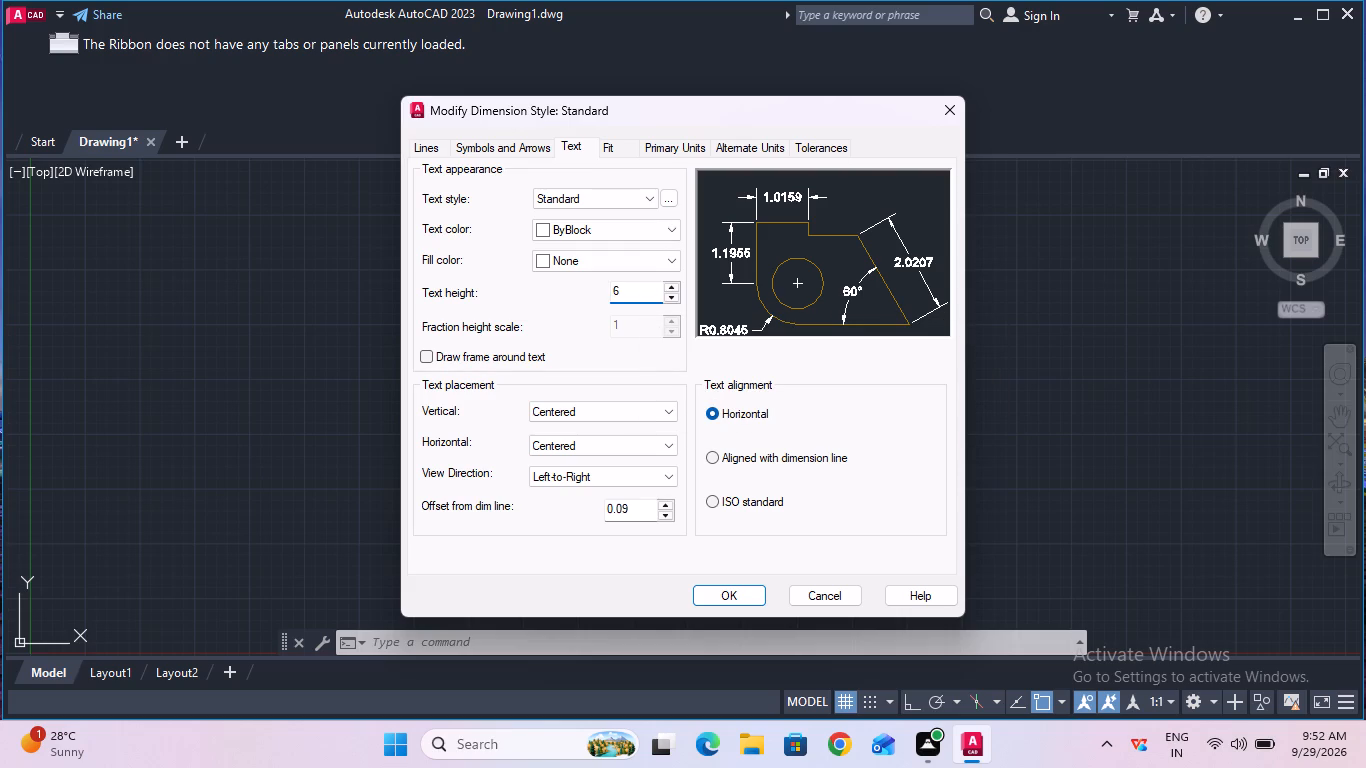
left_click(714, 496)
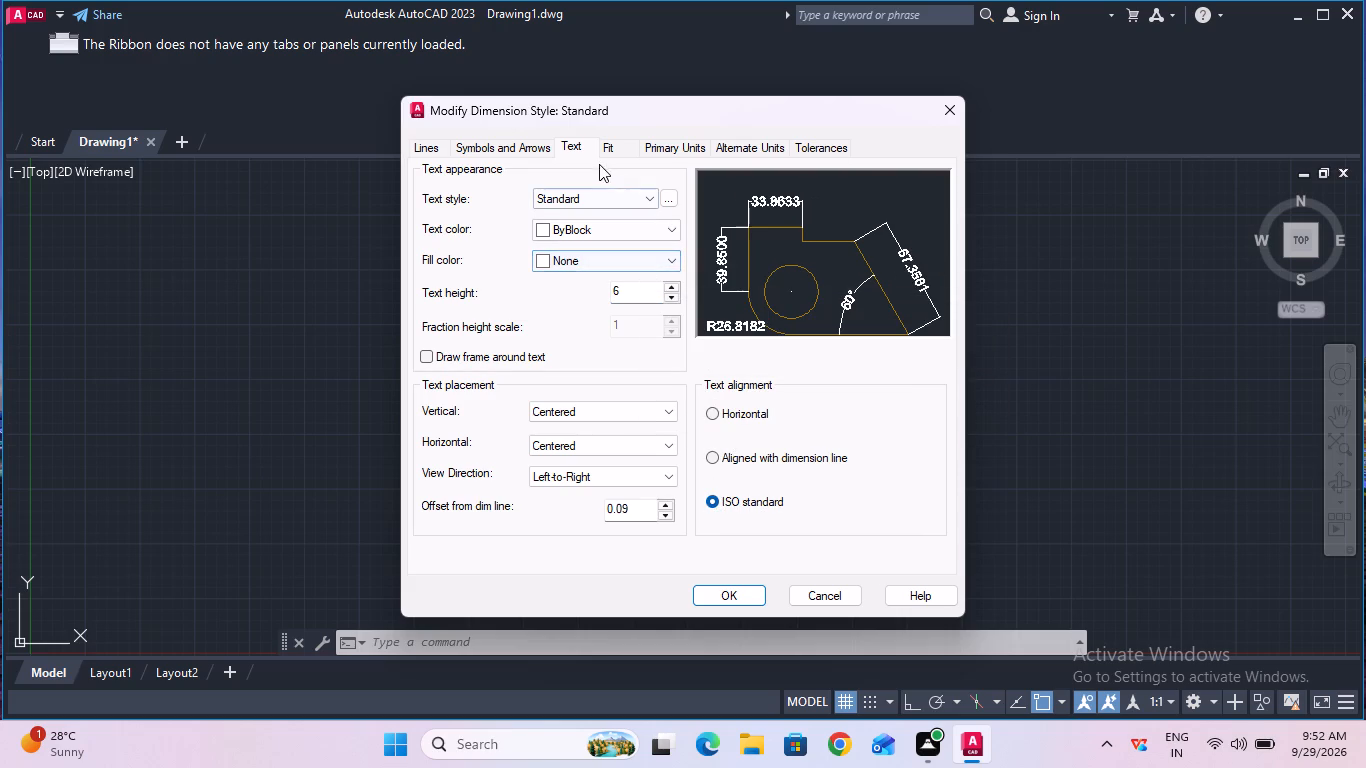
left_click(571, 146)
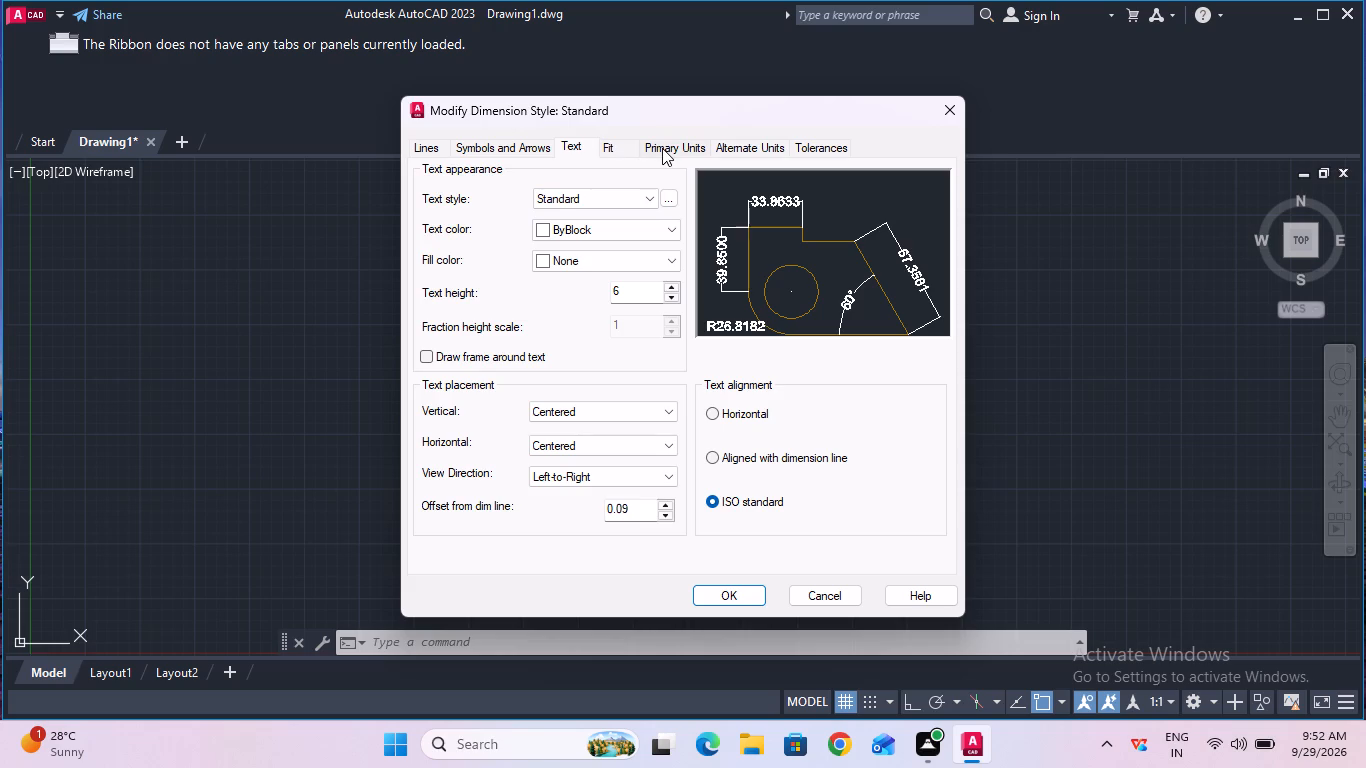
Set the Standard dimension style's linear dimension precision to 0.
left_click(662, 148)
left_click(642, 221)
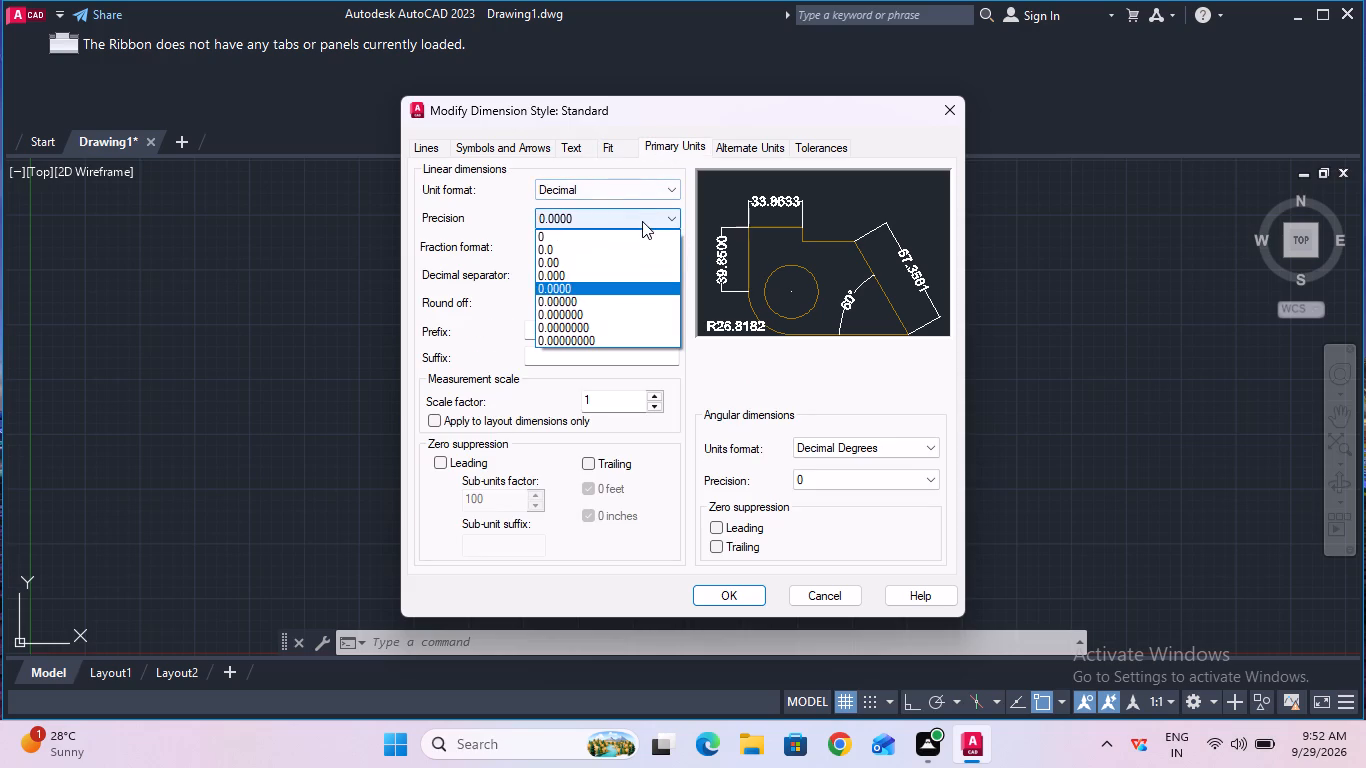
left_click(641, 244)
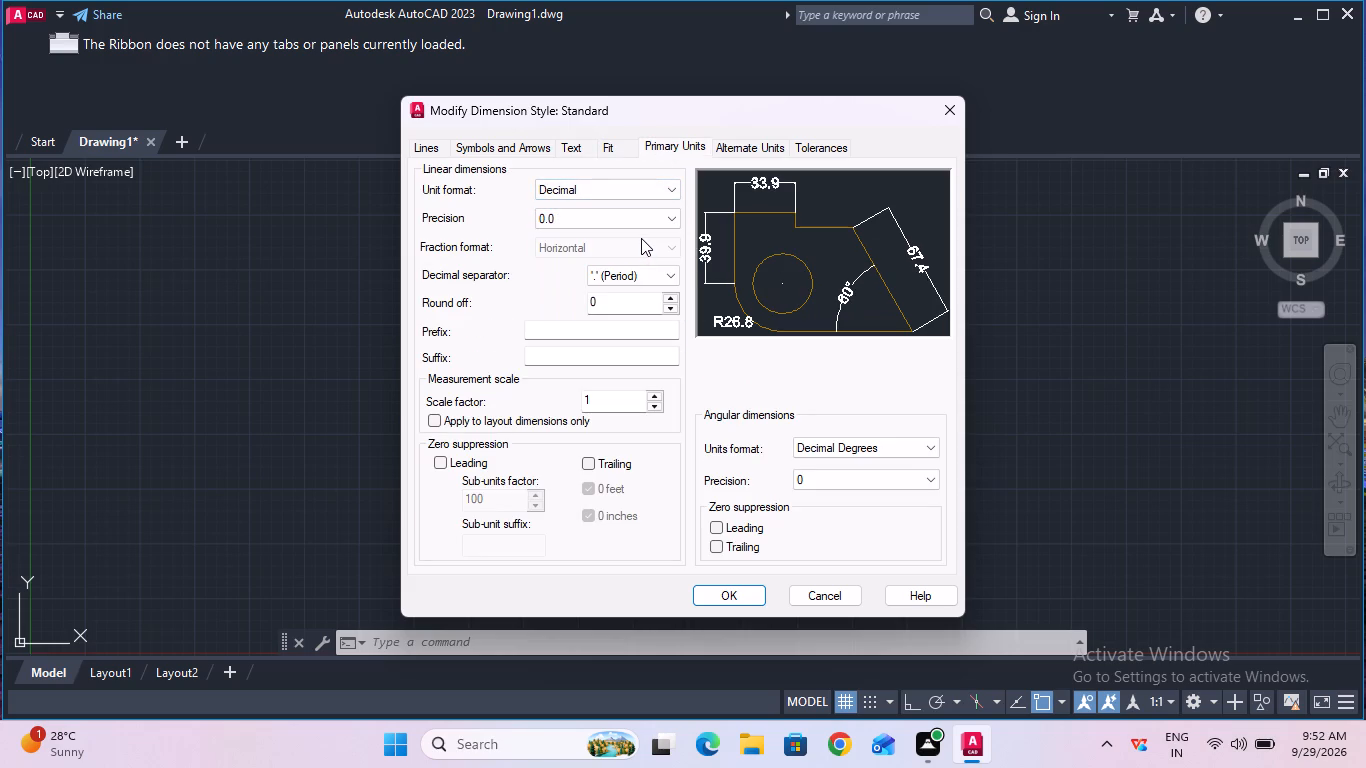
left_click(641, 220)
left_click(641, 237)
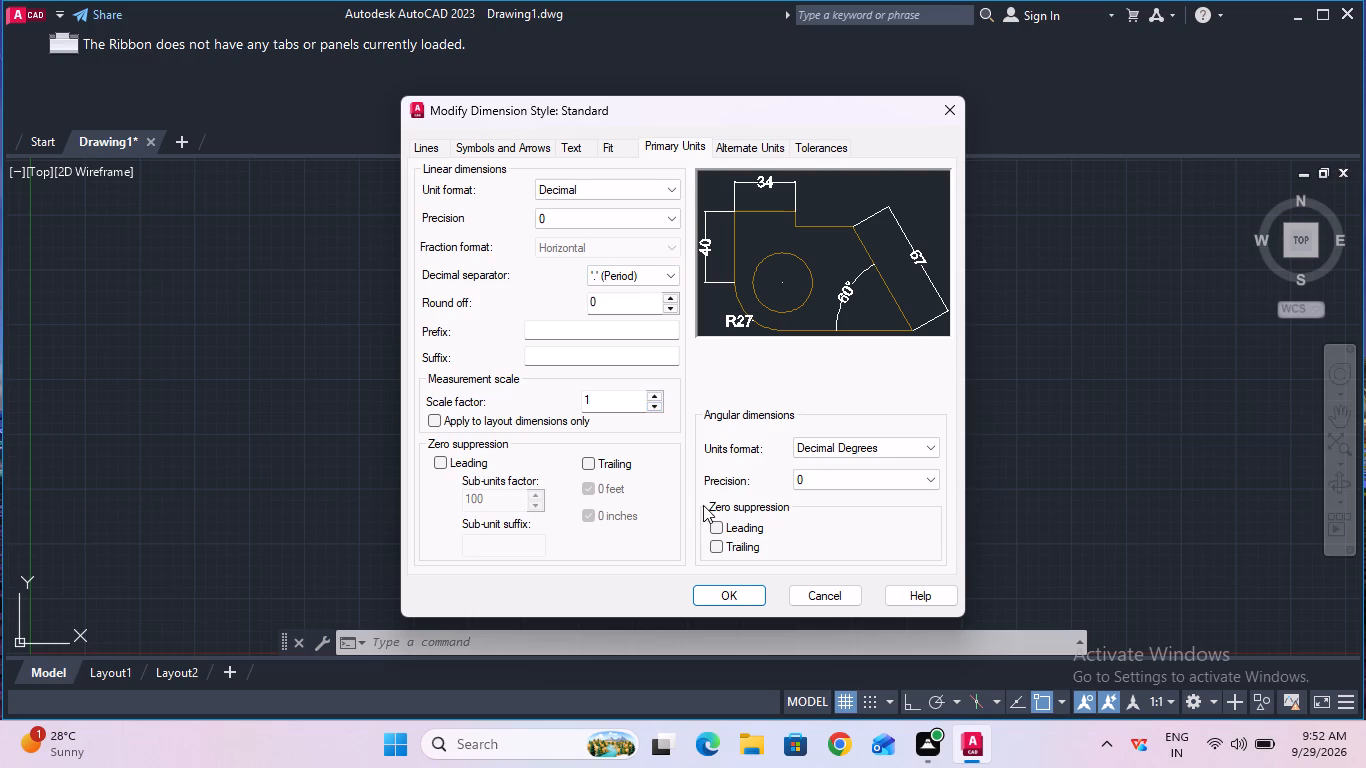
Save the dimension style changes, make Standard the current style, and close the Dimension Style Manager.
left_click(561, 154)
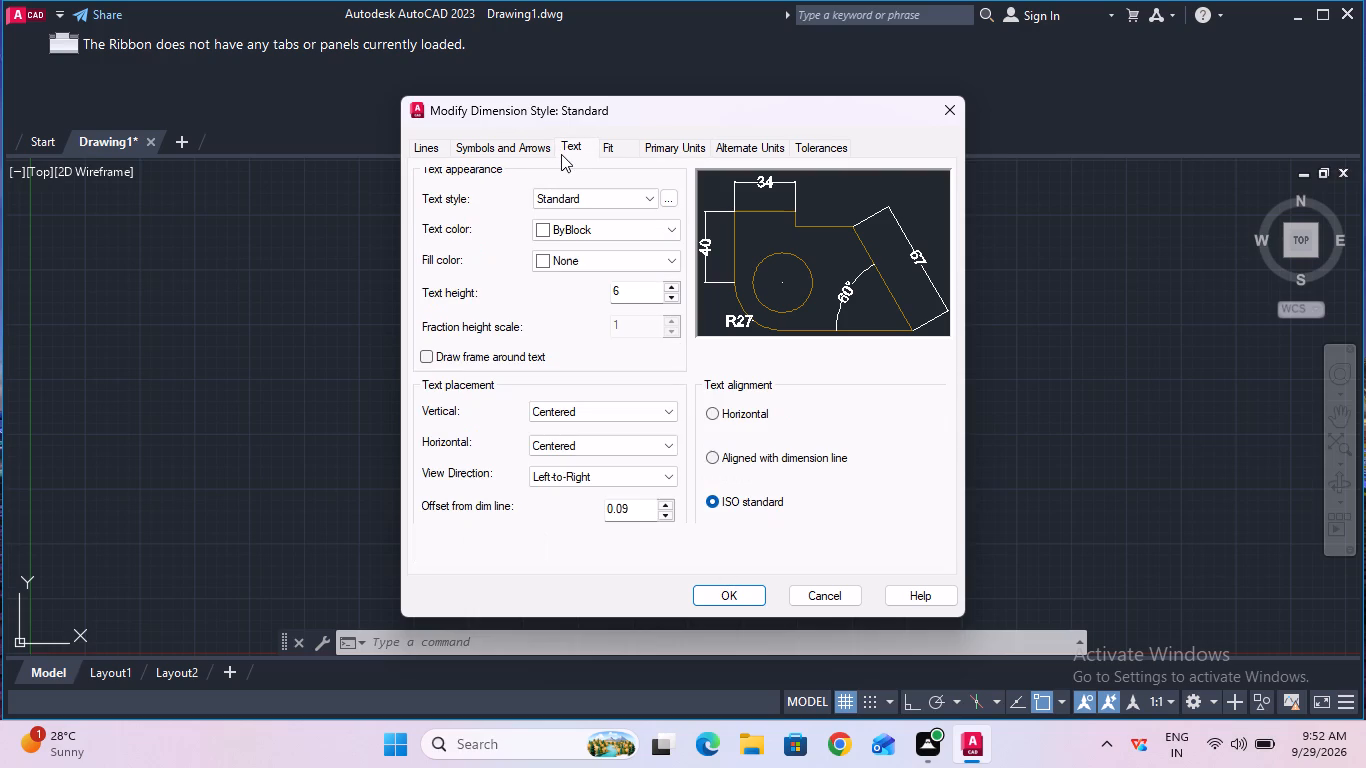
left_click(720, 598)
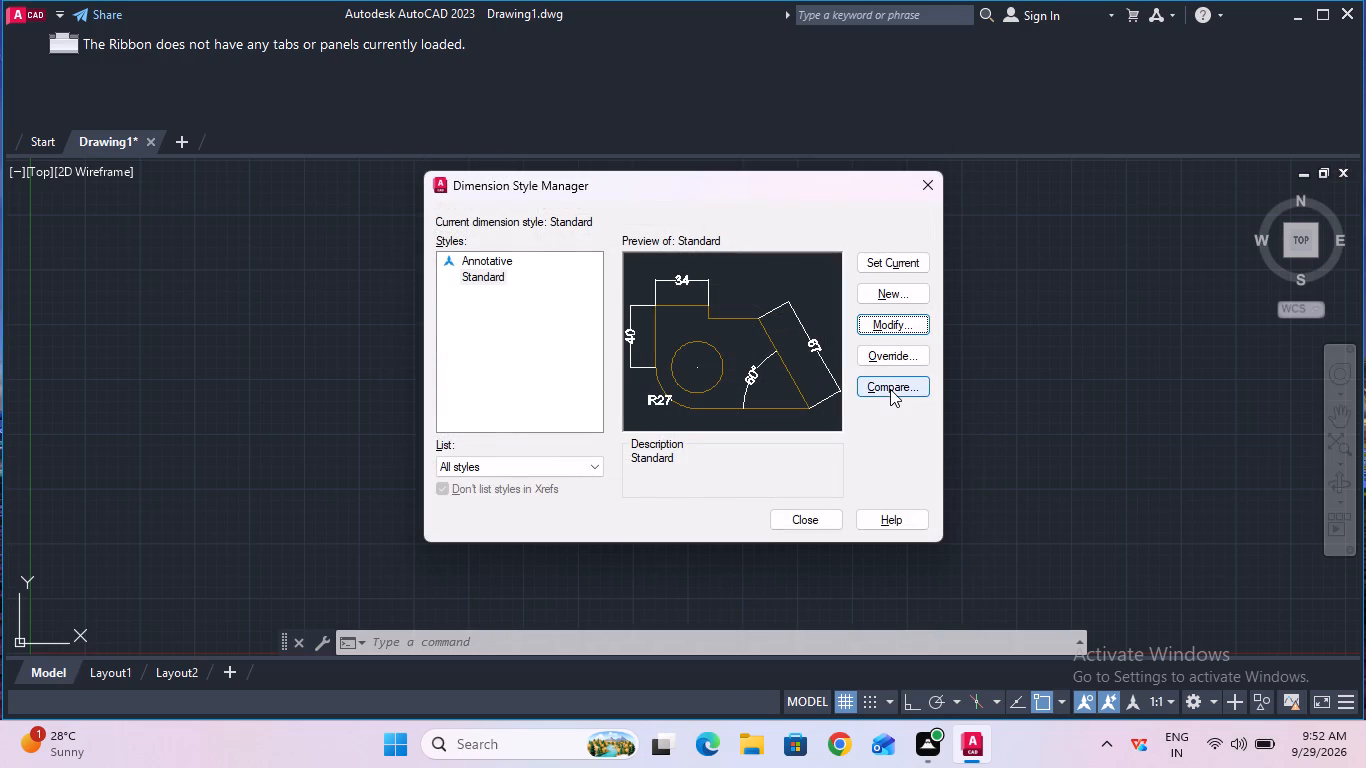
left_click(890, 261)
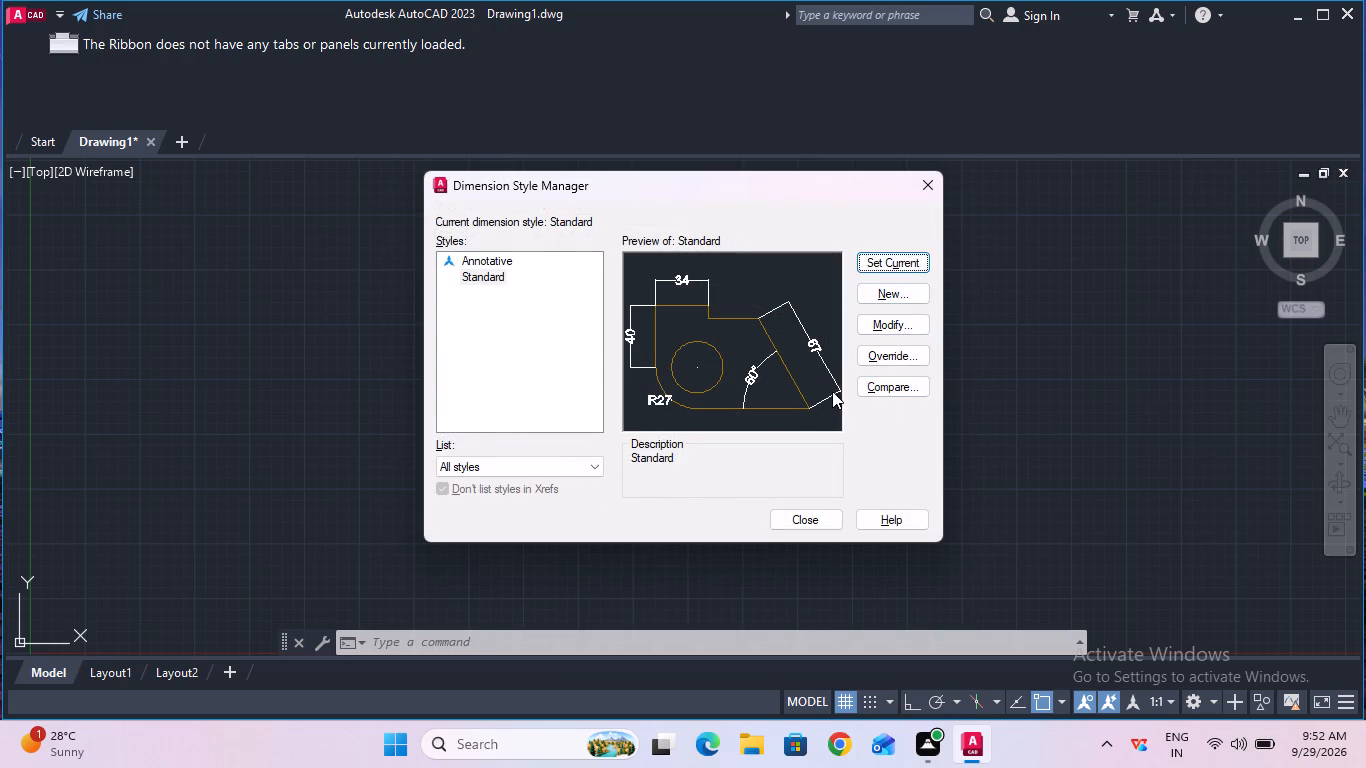
left_click(793, 519)
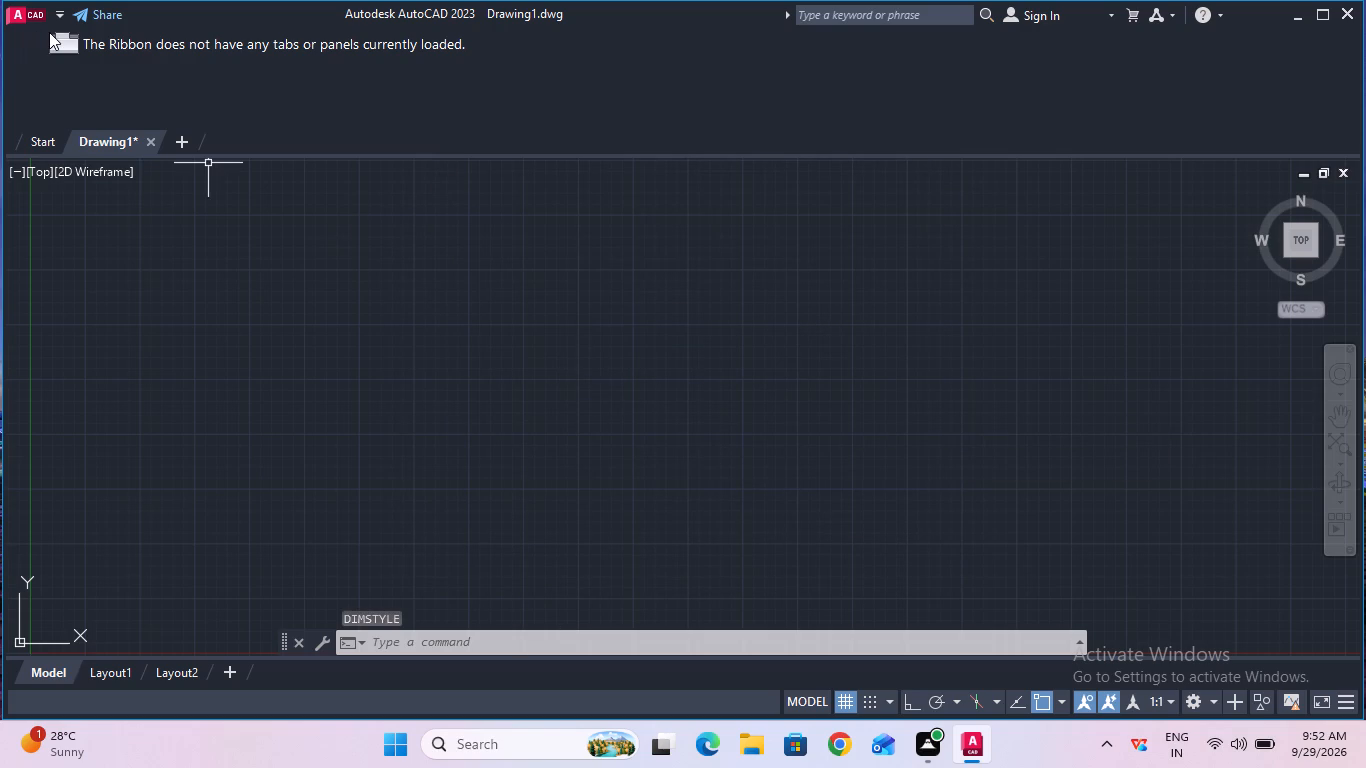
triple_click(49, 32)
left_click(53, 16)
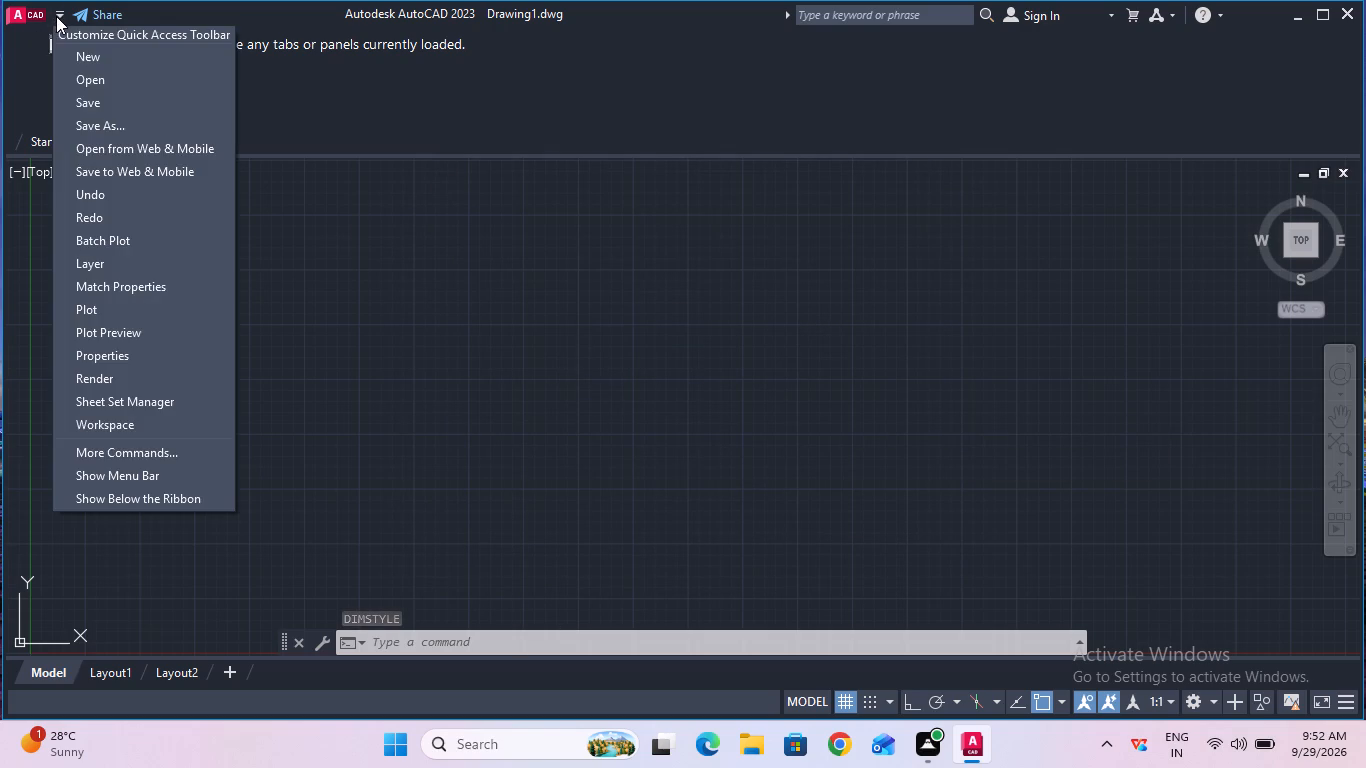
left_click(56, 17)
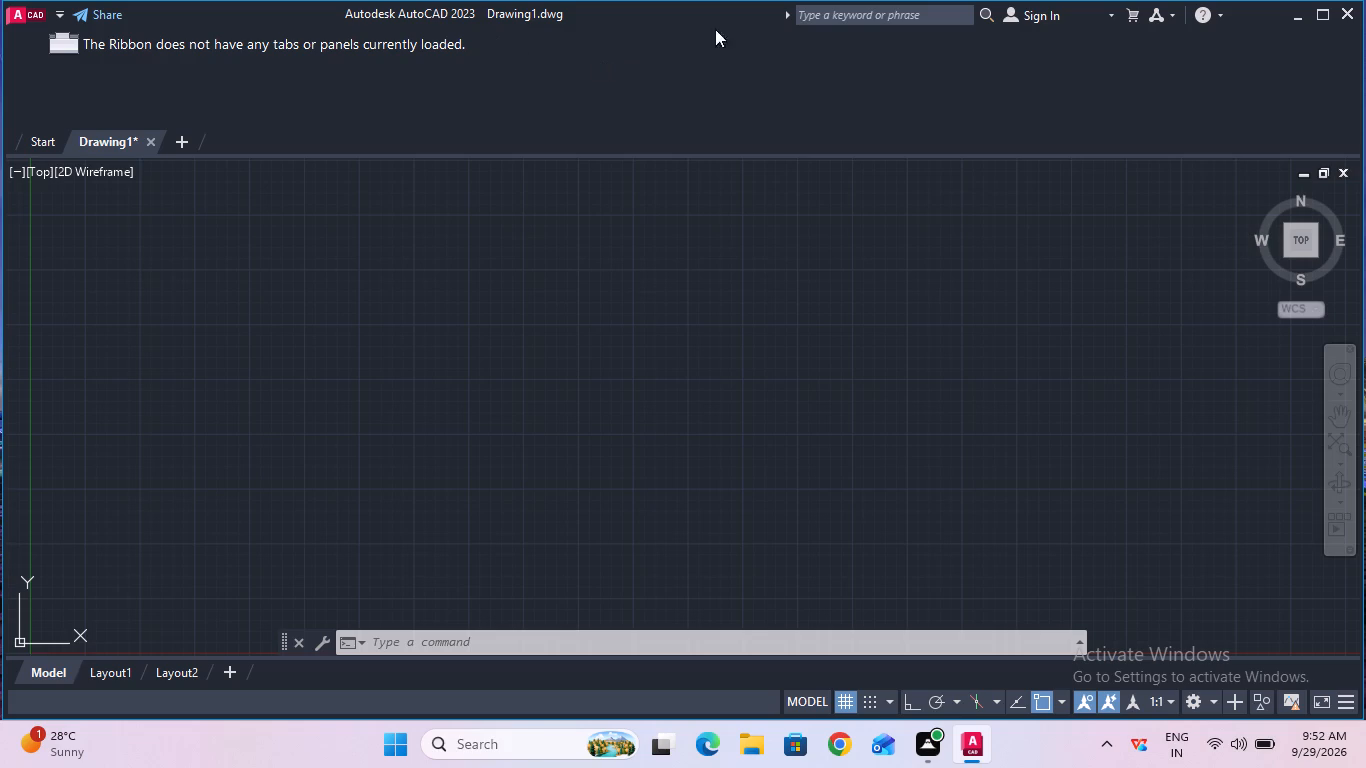
Set the model space limits with the lower left corner at 0,0 and the upper right corner at 100,100.
left_click(621, 644)
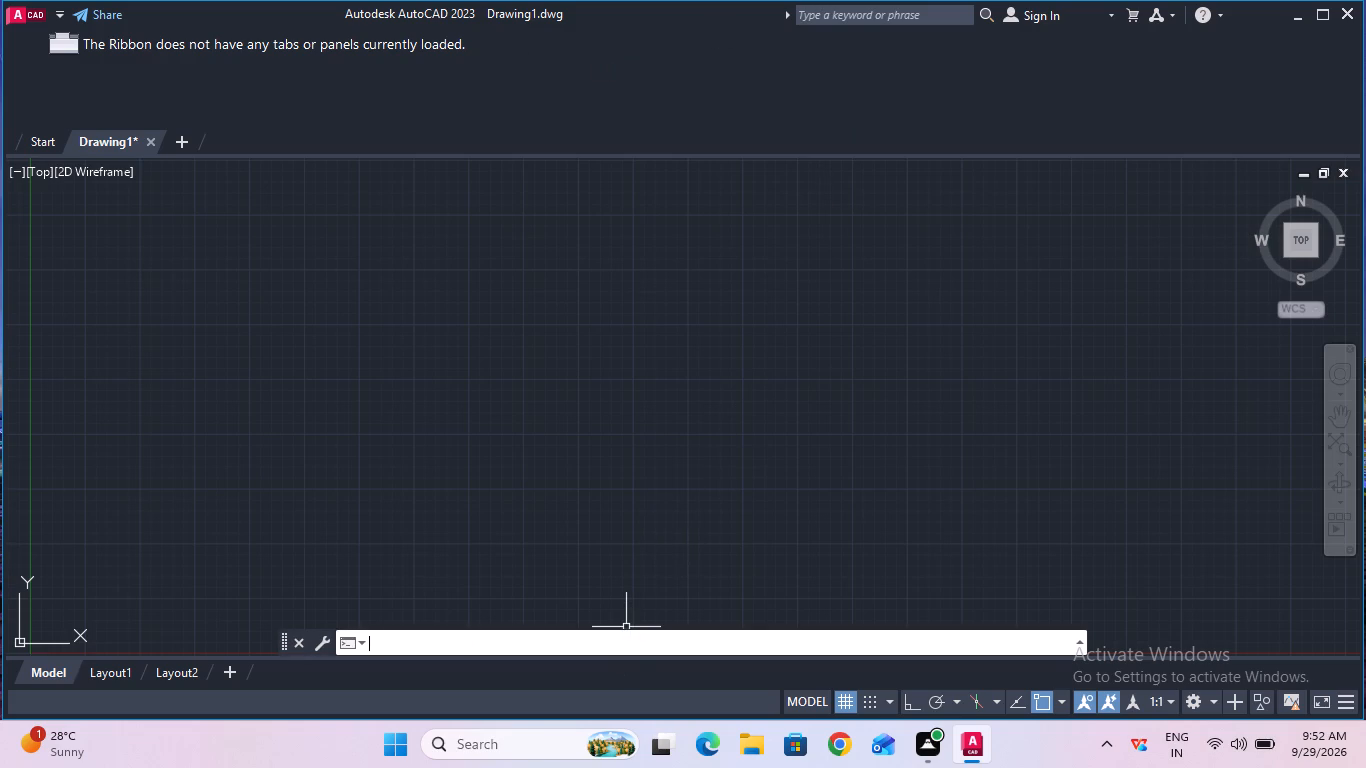
type("li")
key("m")
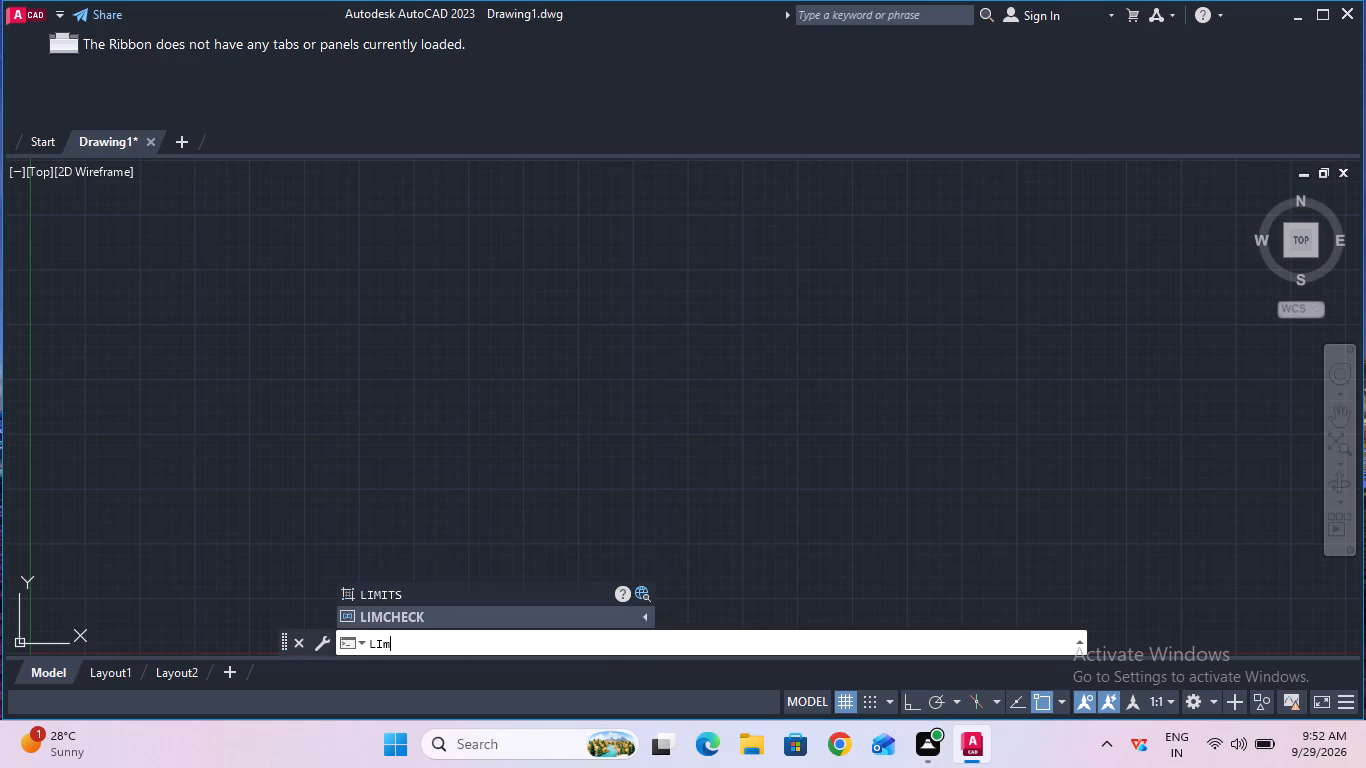
left_click(468, 591)
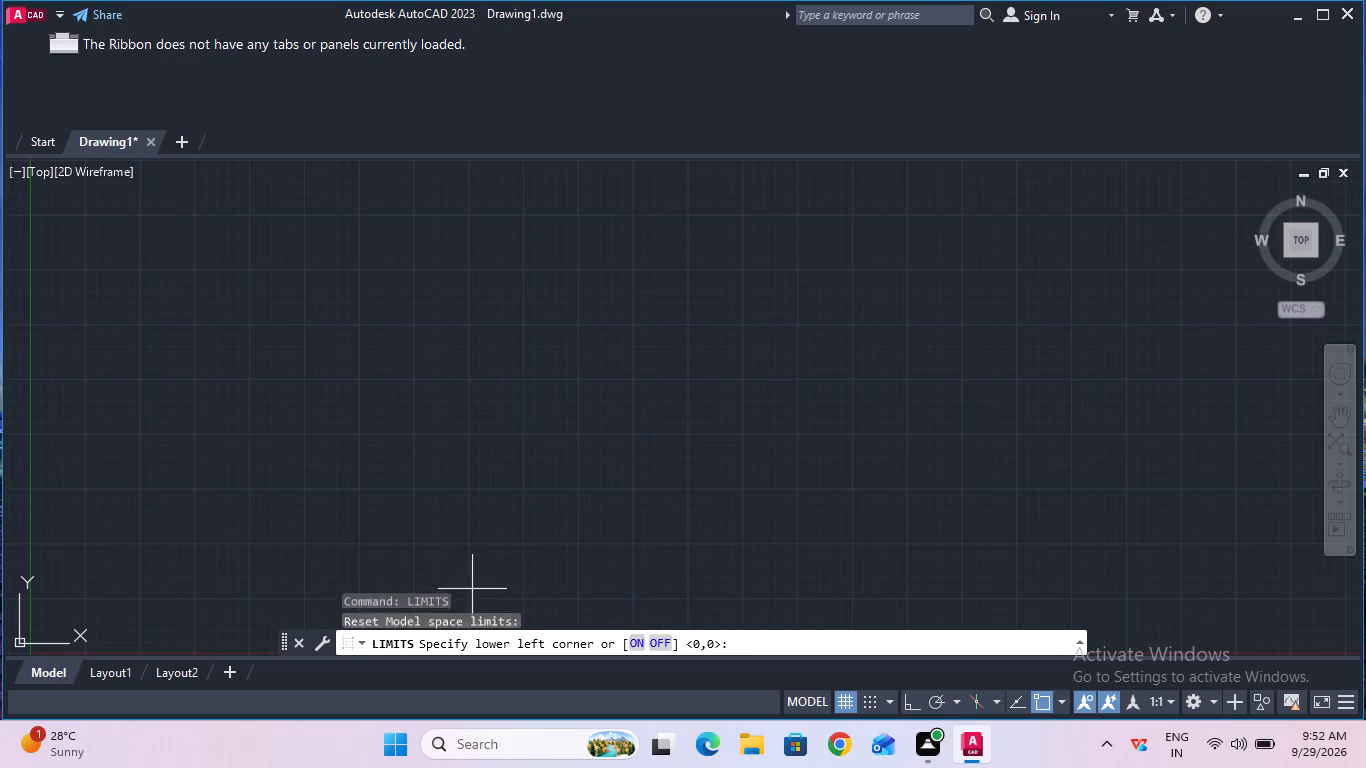
left_click(758, 645)
type("0,0")
key("Return")
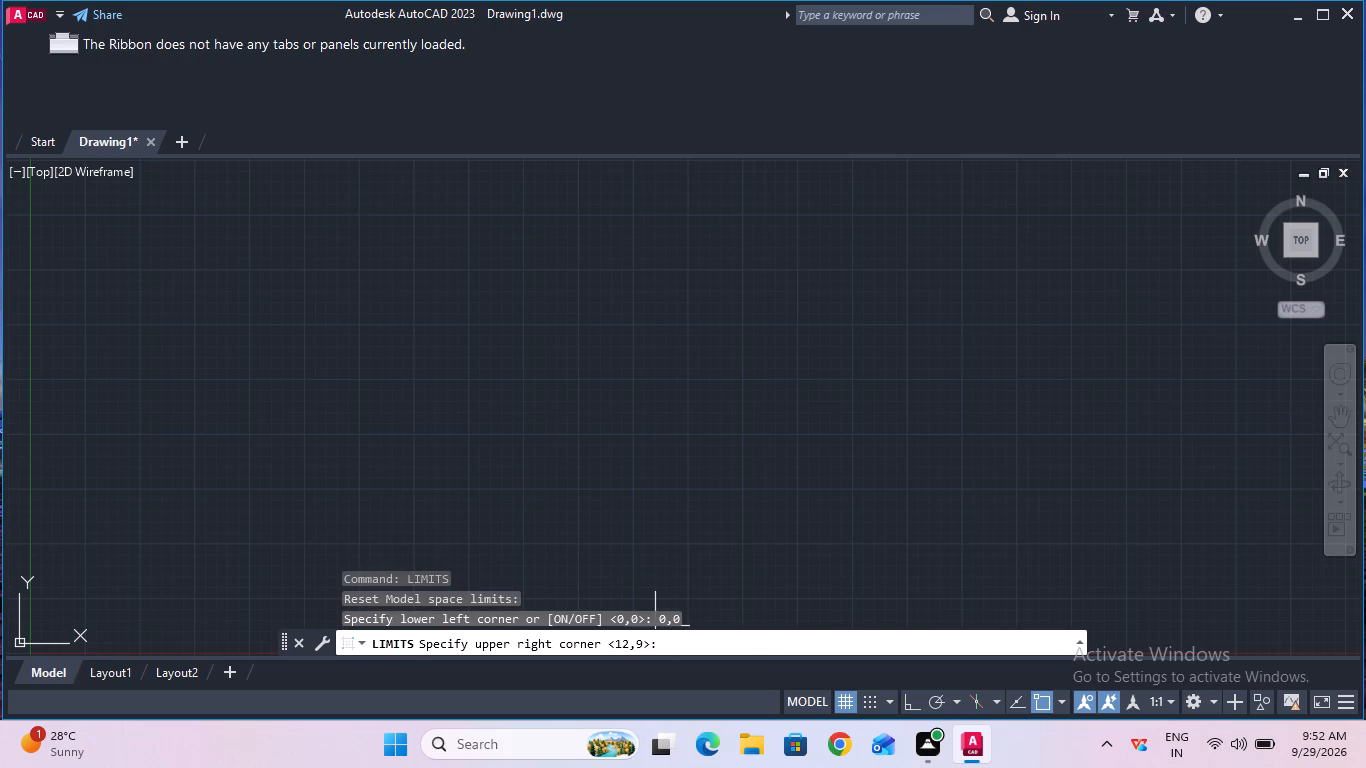
type("100,")
type("100")
key("Return")
key("z")
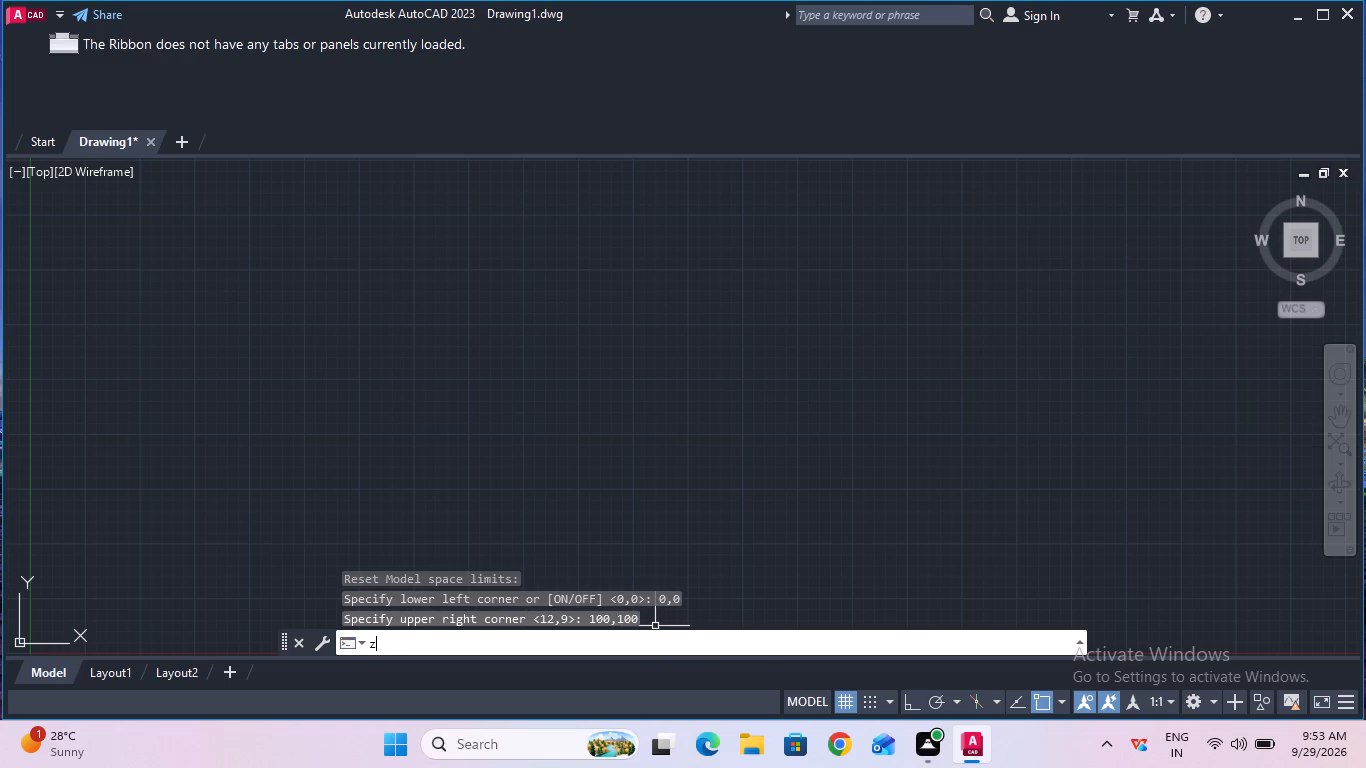
key("Return")
key("a")
key("Return")
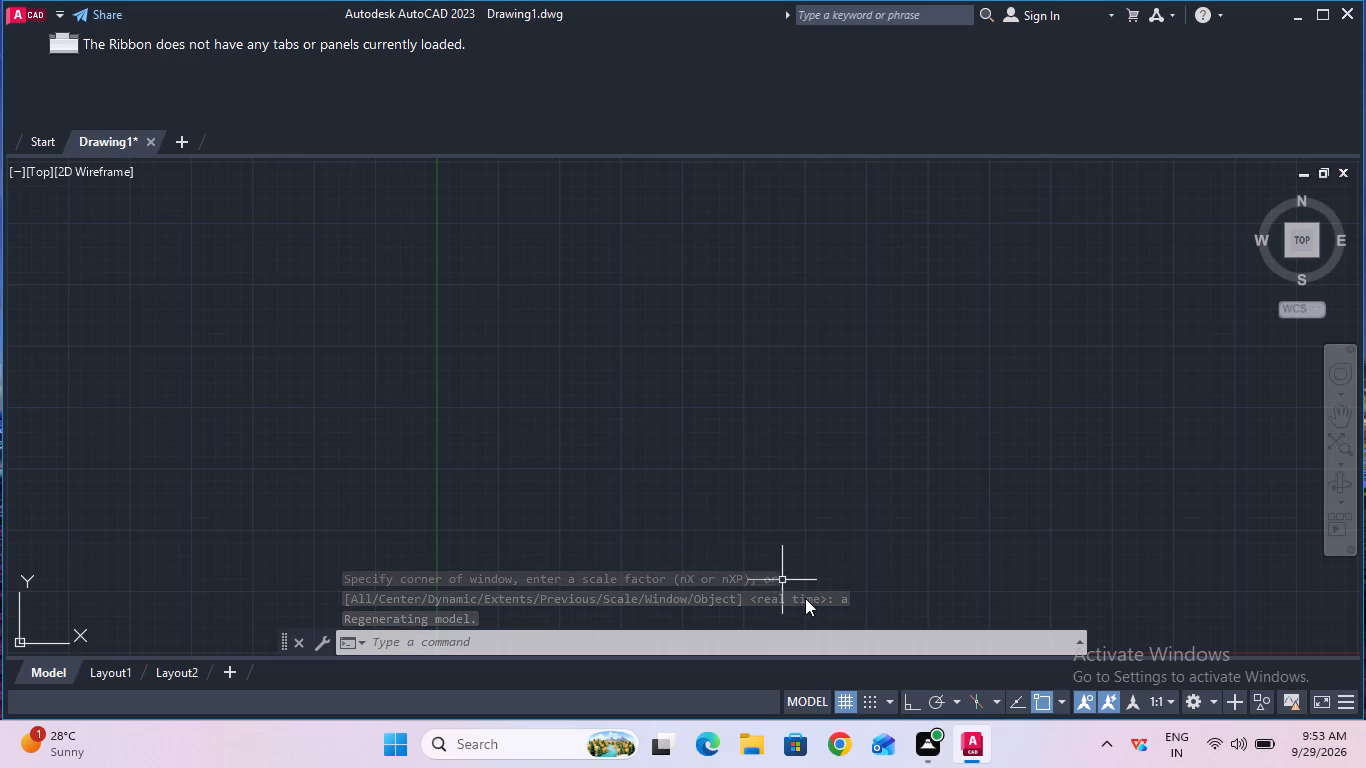
Turn on Ortho mode and isometric drafting on the top isoplane.
left_click(912, 703)
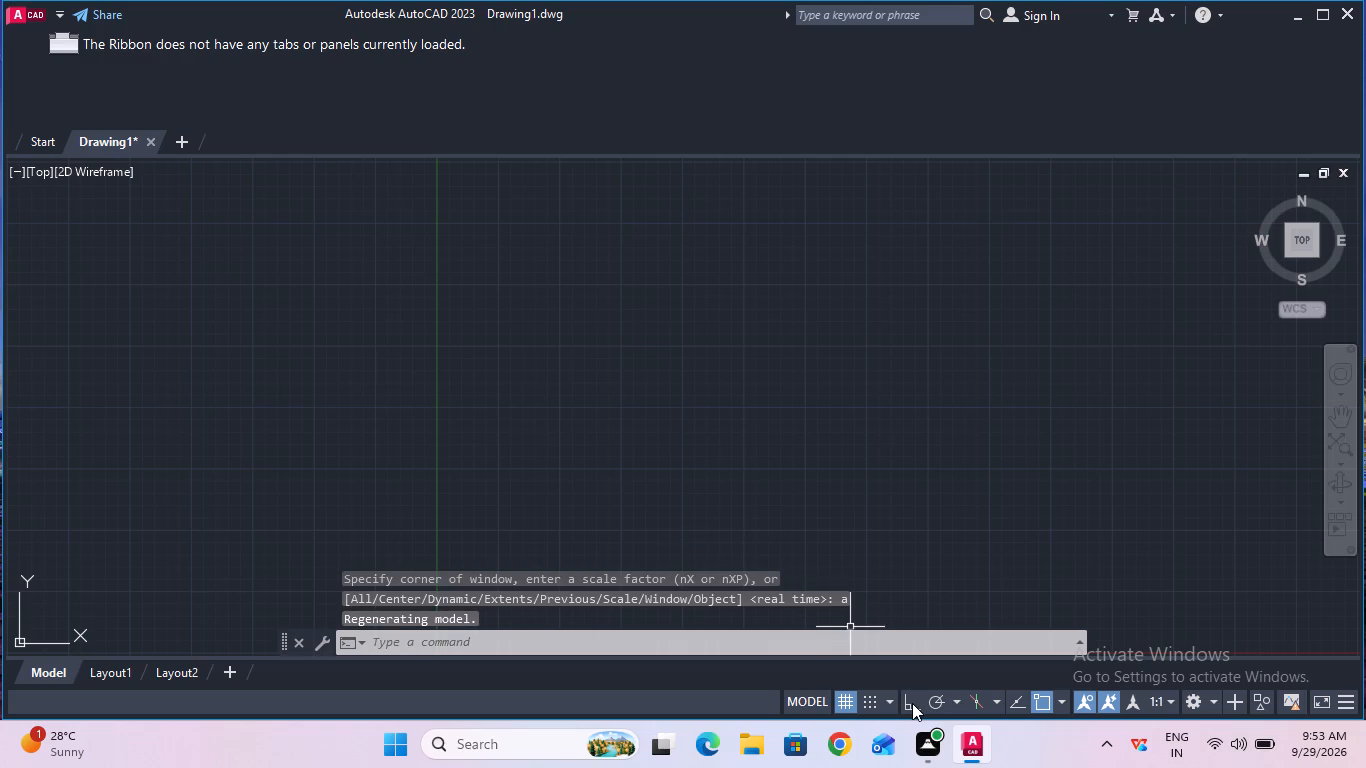
left_click(991, 697)
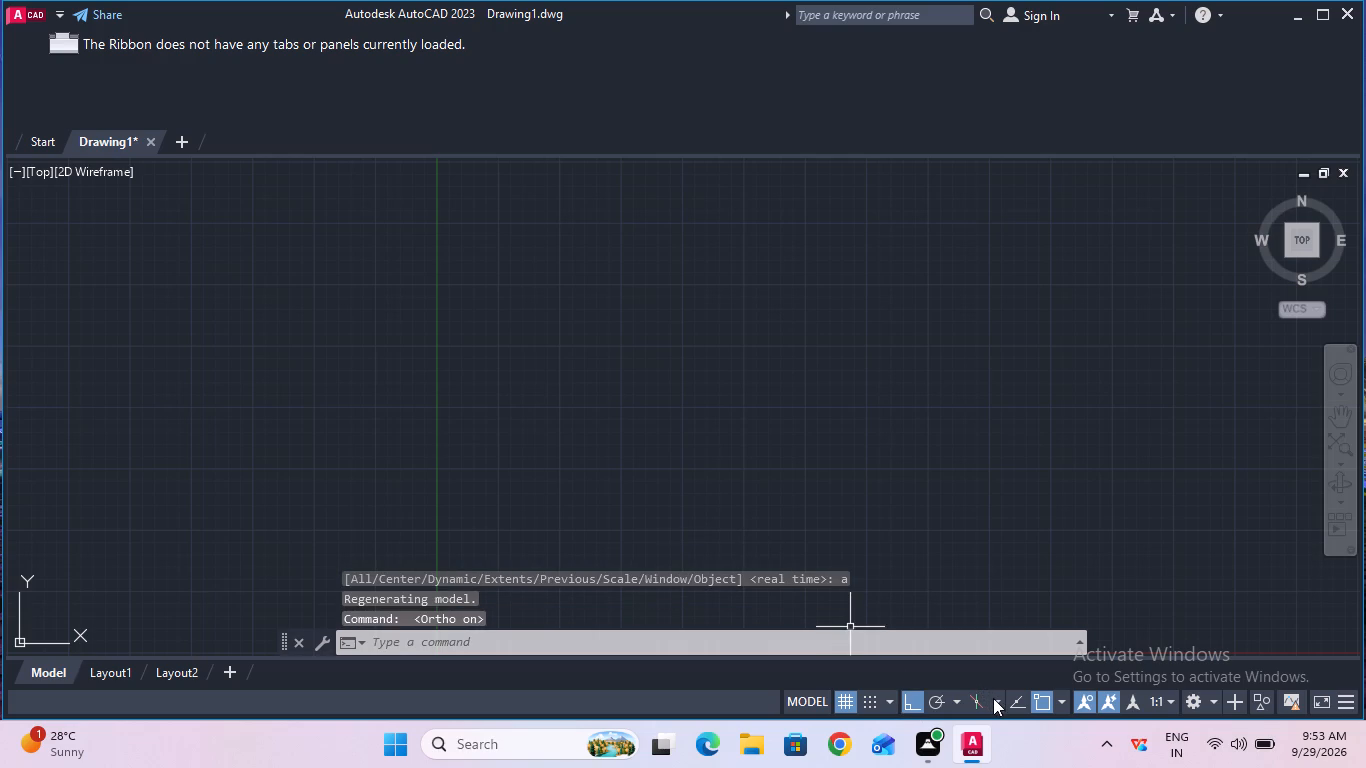
left_click(994, 649)
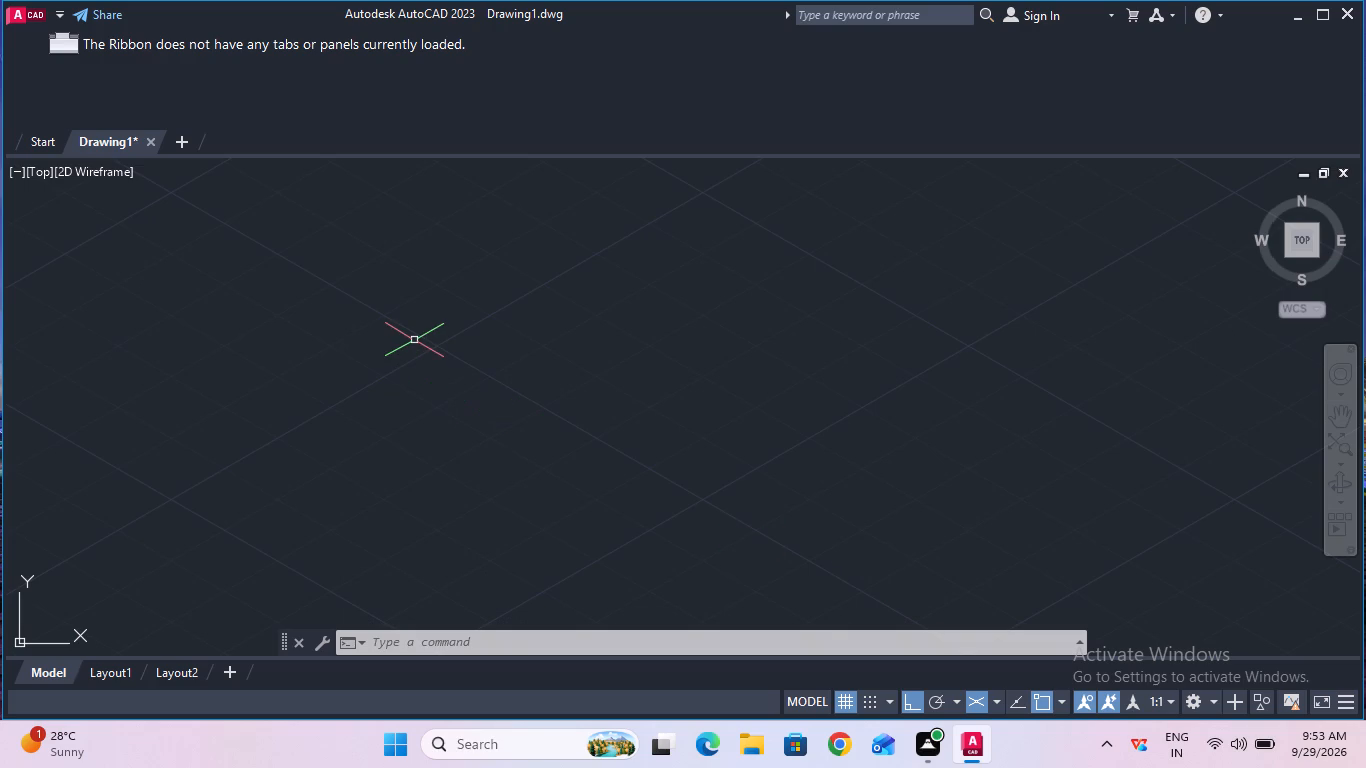
Draw two connected base edges with the Line command: 90 mm along 330°, followed by 40 mm along 30°.
key("l")
type("in")
key("e")
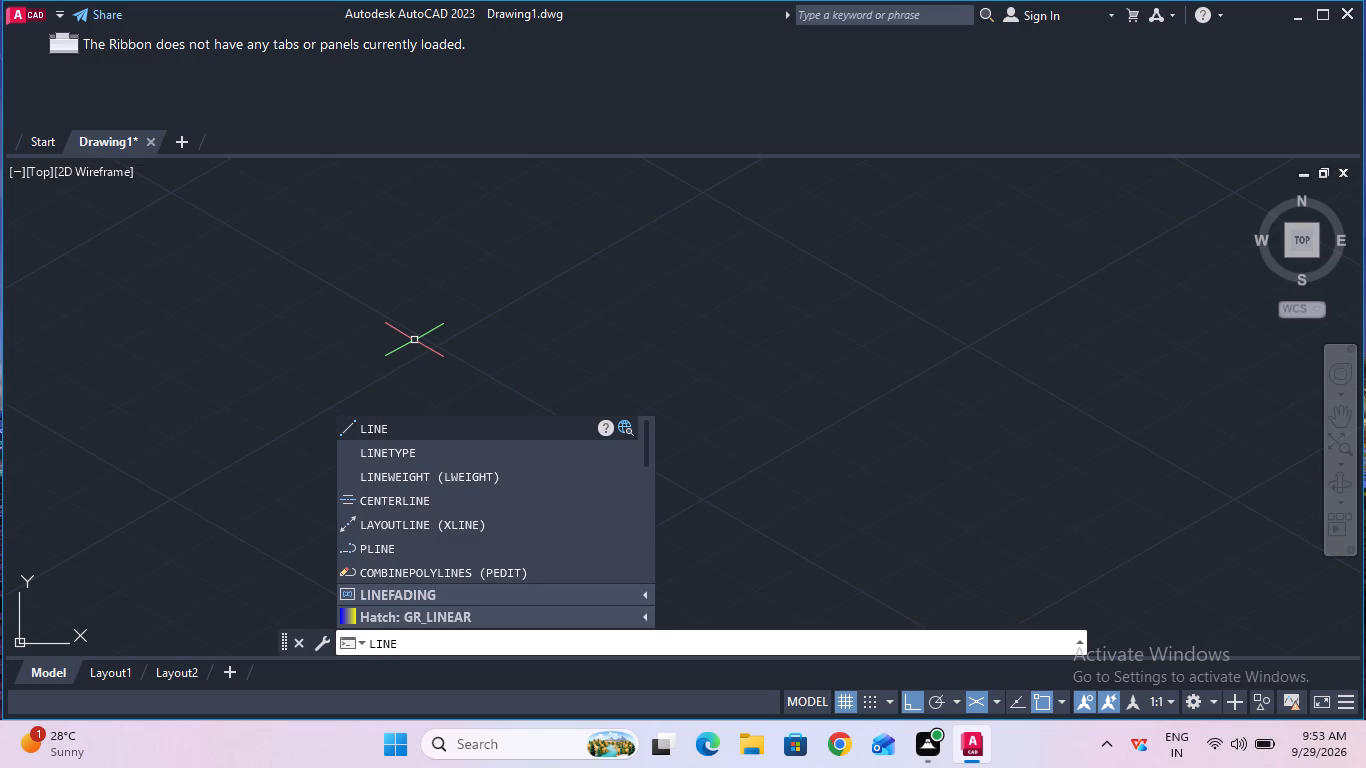
double_click(398, 418)
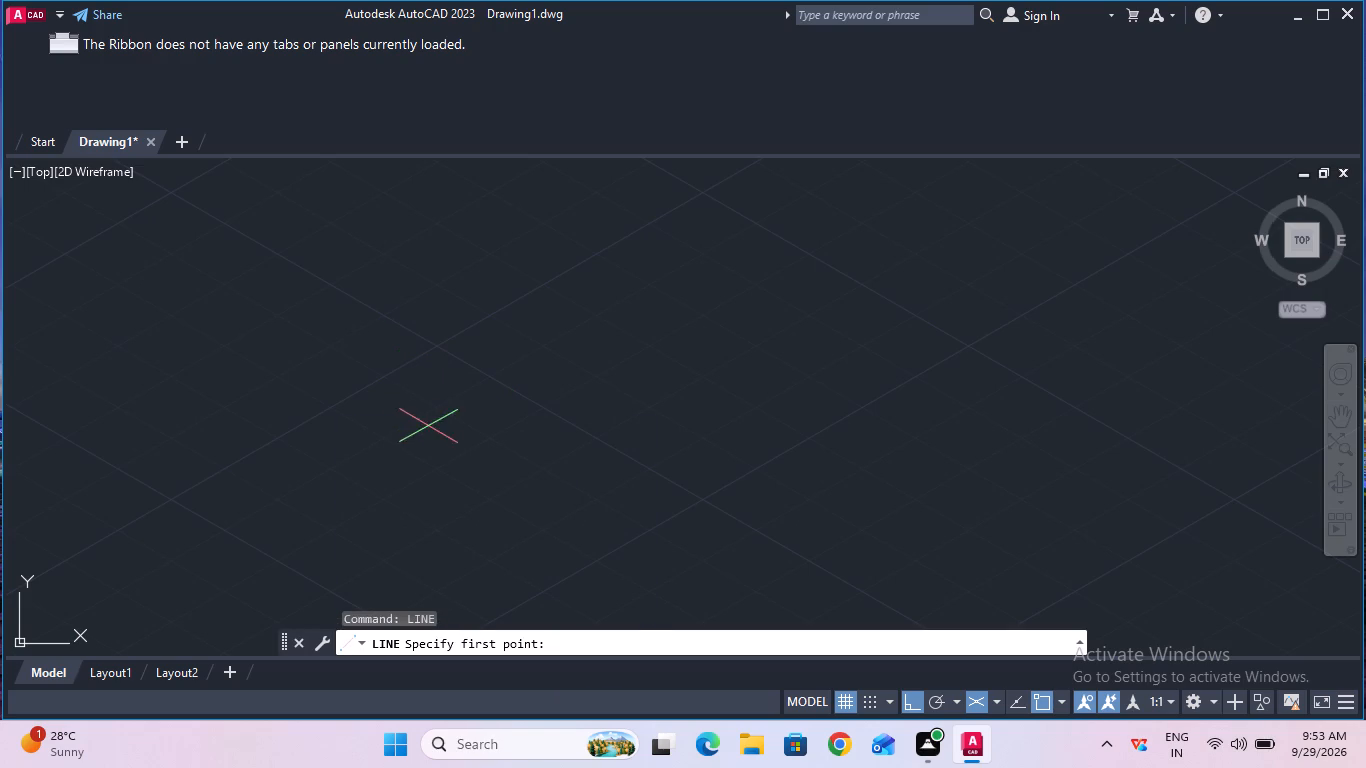
left_click(437, 345)
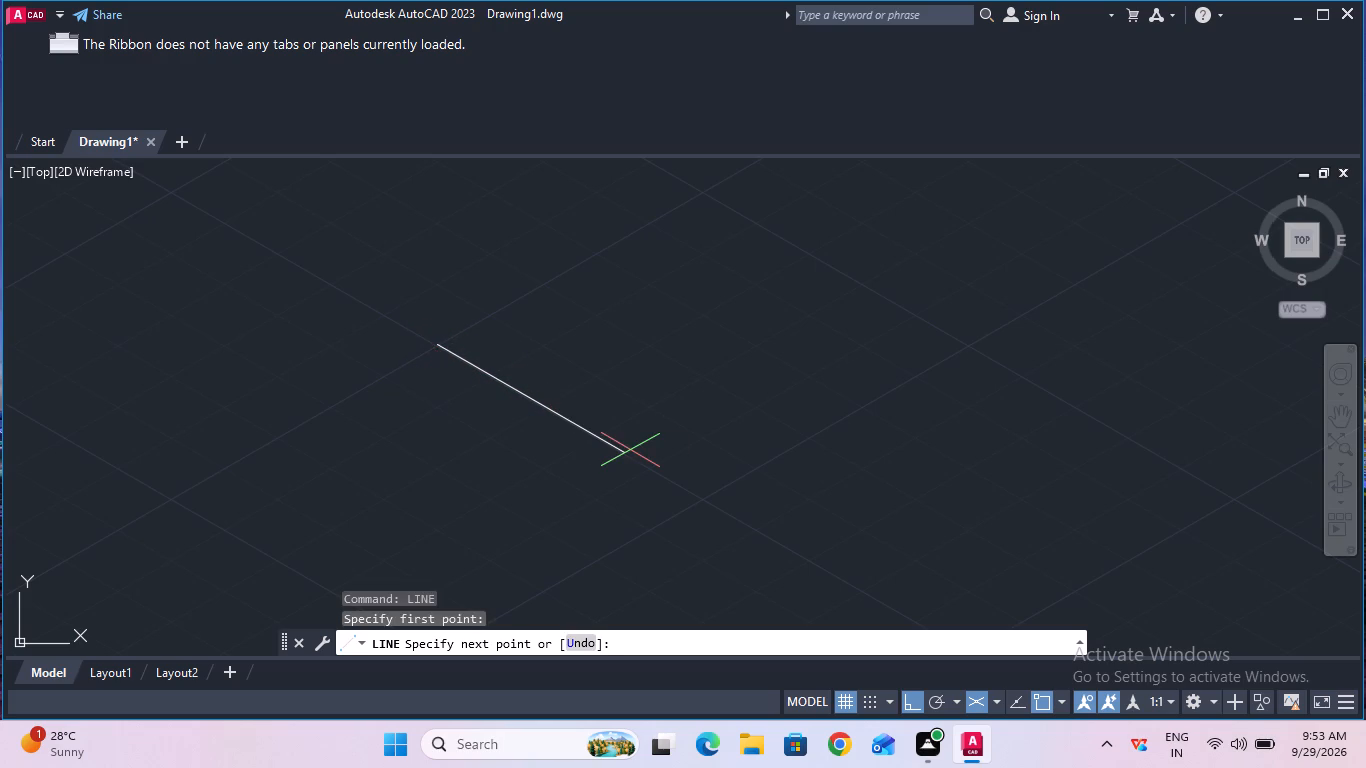
key("9")
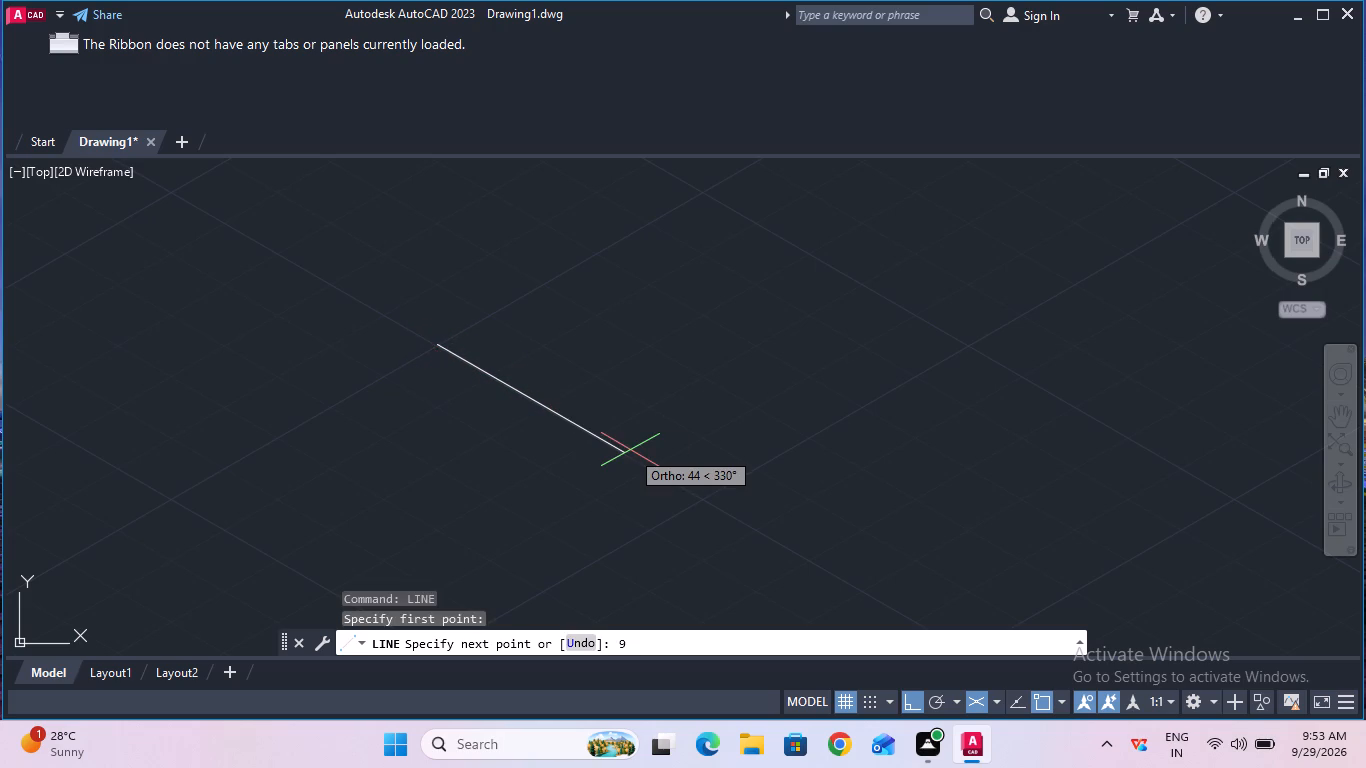
key("0")
key("Return")
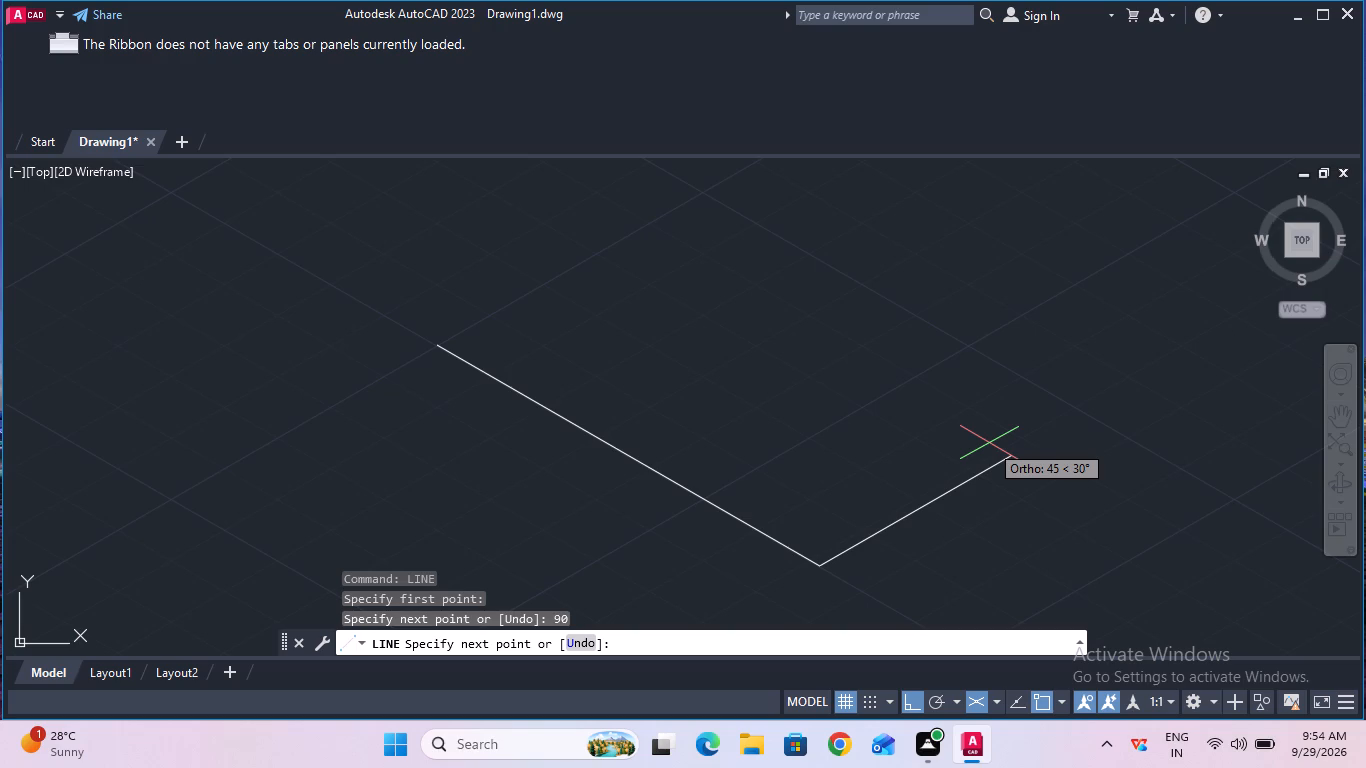
key("4")
key("0")
key("Return")
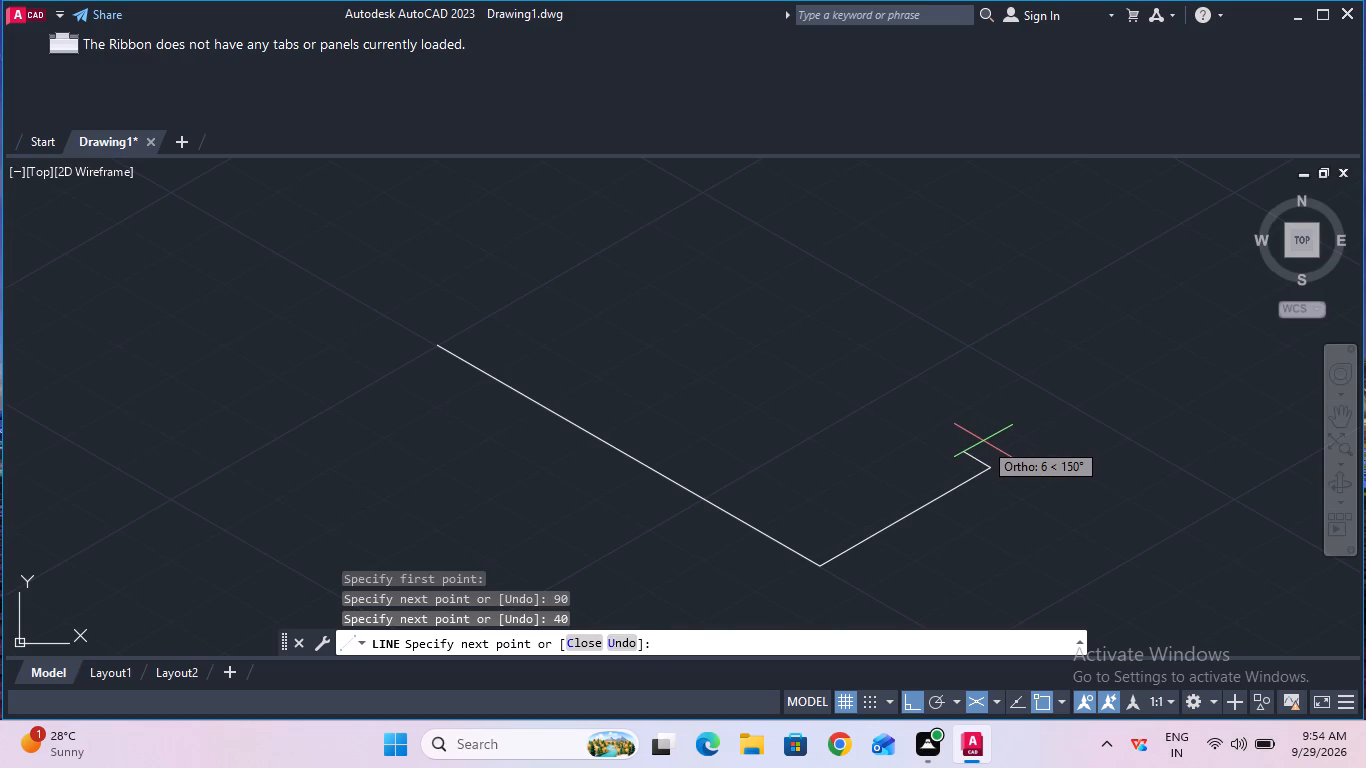
Switch the drafting plane to Isoplane Right for the next segment of the base outline.
key("F5")
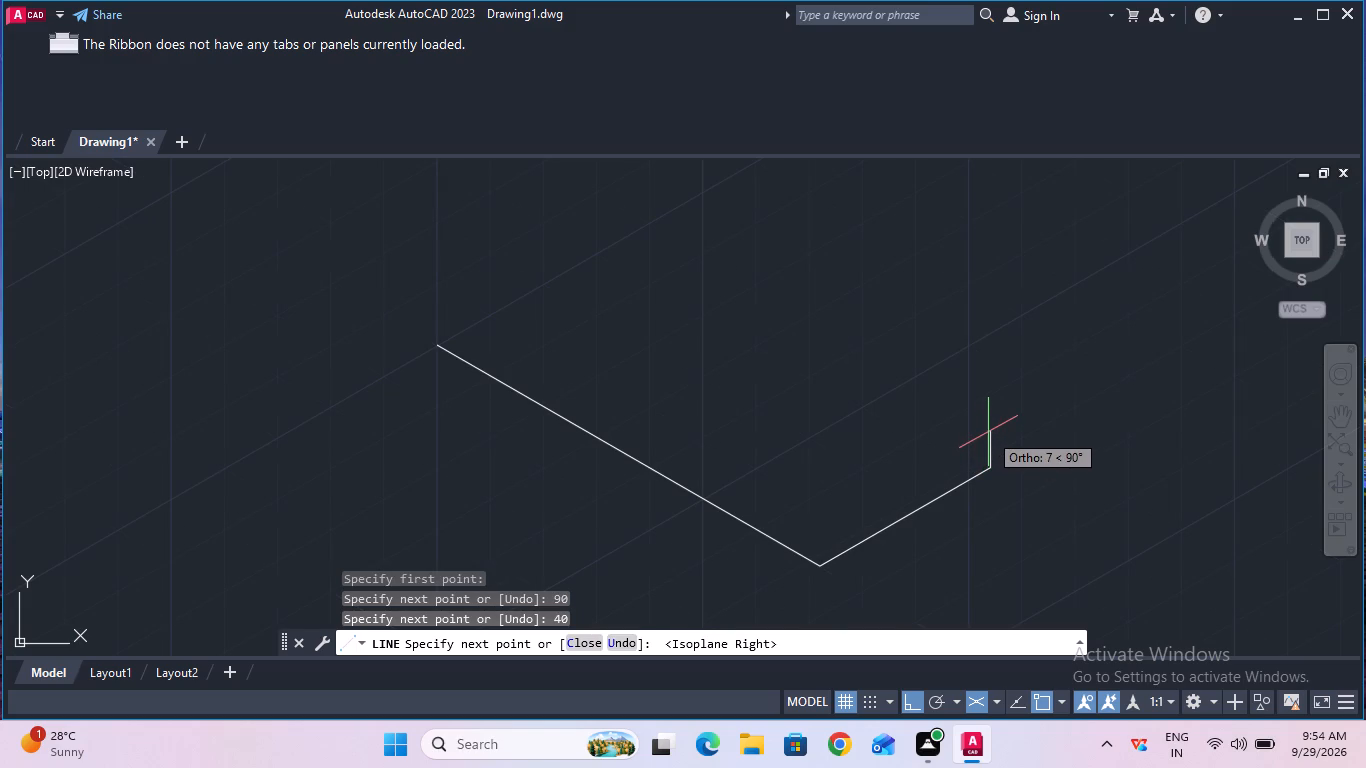
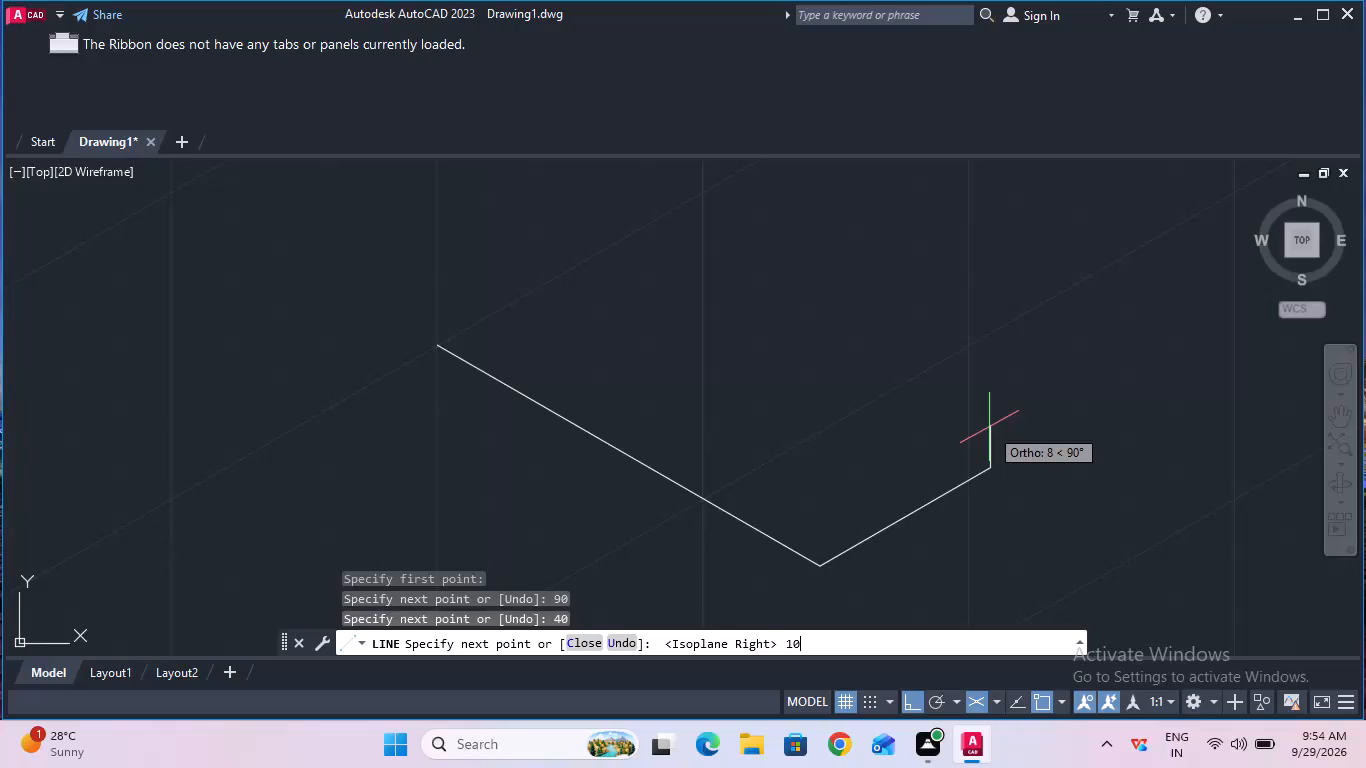
Continue the base outline with connected lines: 10 mm up, 55 mm along 30°, 10 mm down, and 40 mm along 30°.
key("Return")
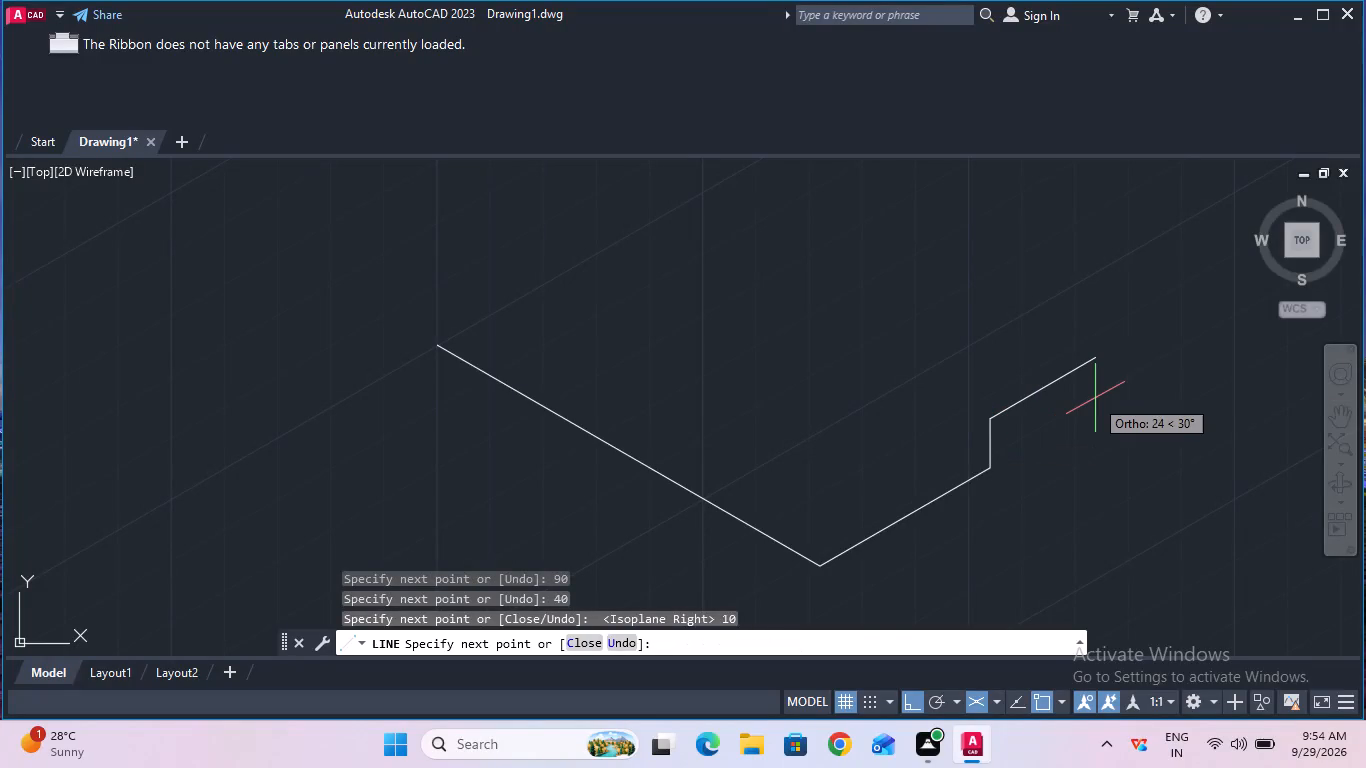
scroll(1097, 398, "down", 2, "ctrl")
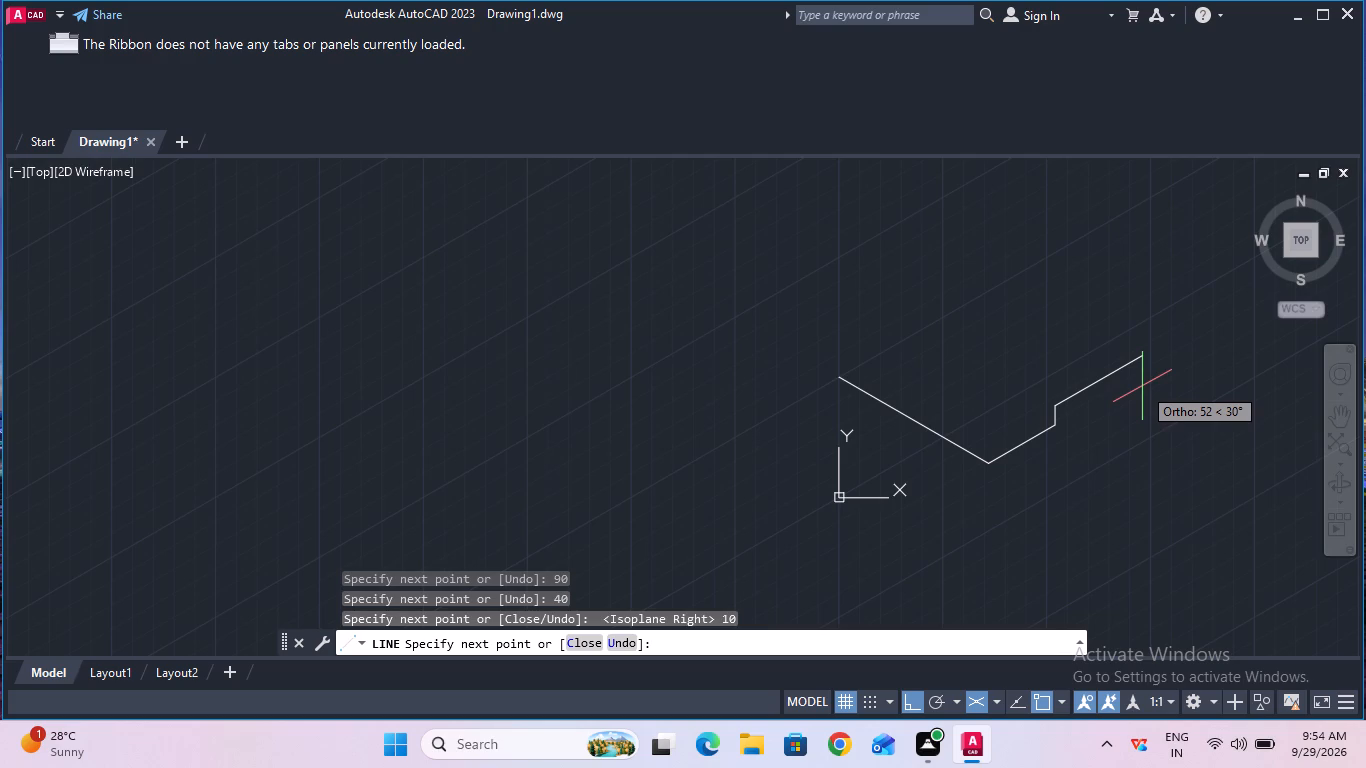
type("55")
key("Return")
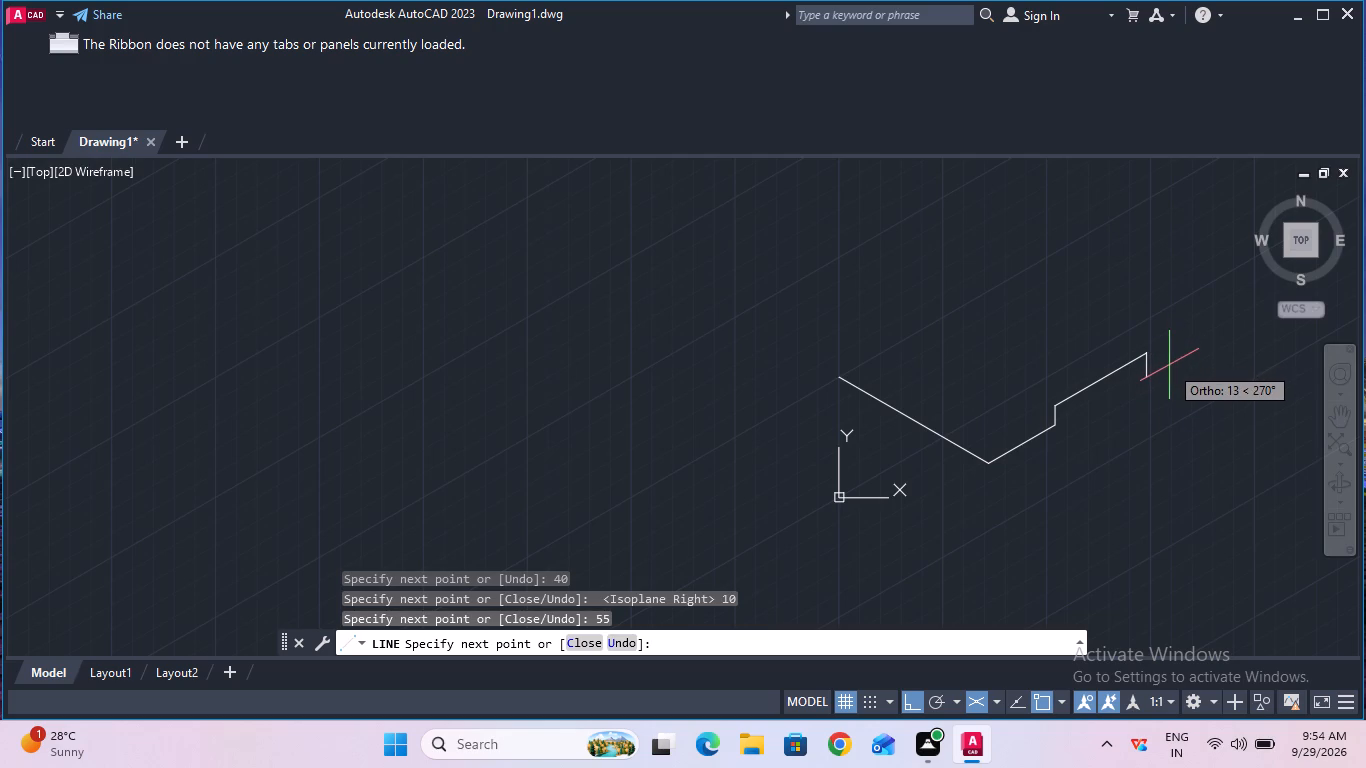
key("1")
key("0")
key("Return")
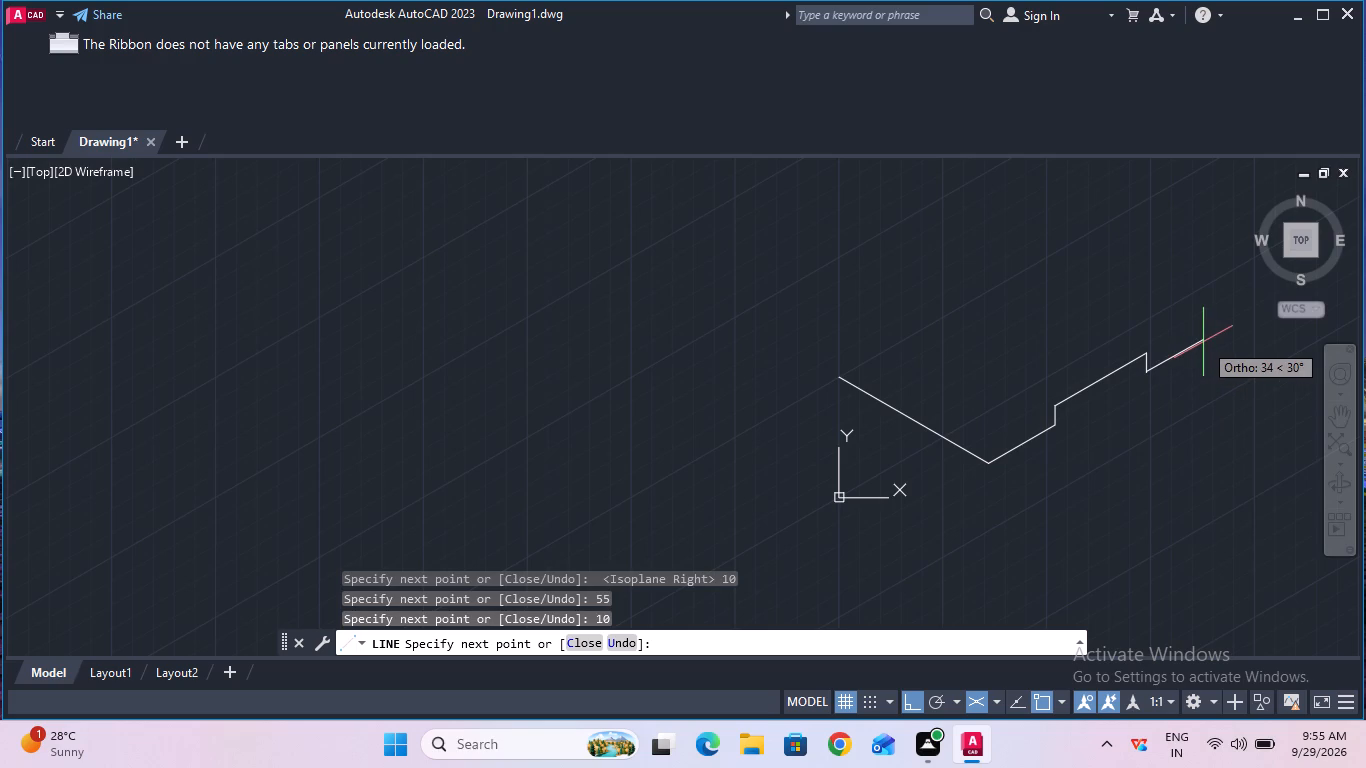
type("40")
key("Return")
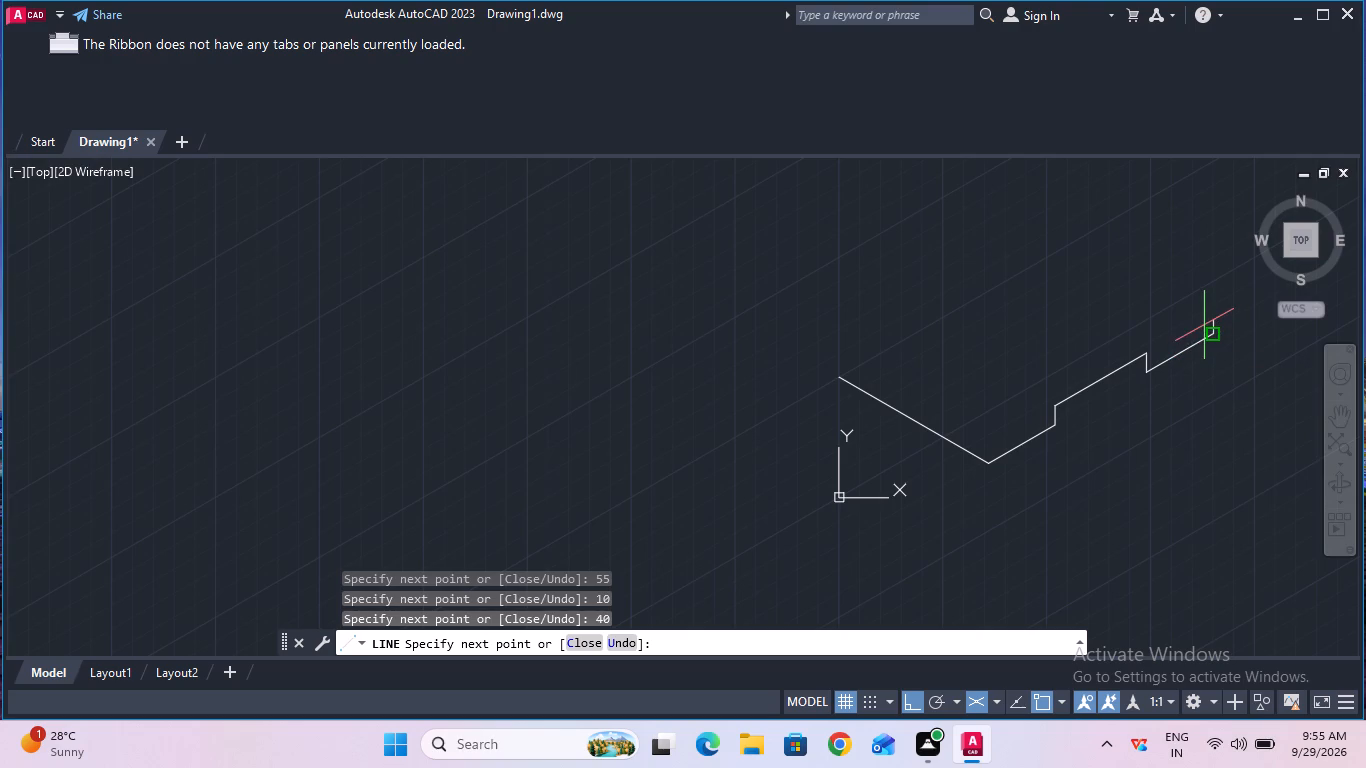
Start the upper return of the profile: 10 mm up, 30 mm along 210°, 10 mm up, and 55 mm along 210°.
key("1")
key("0")
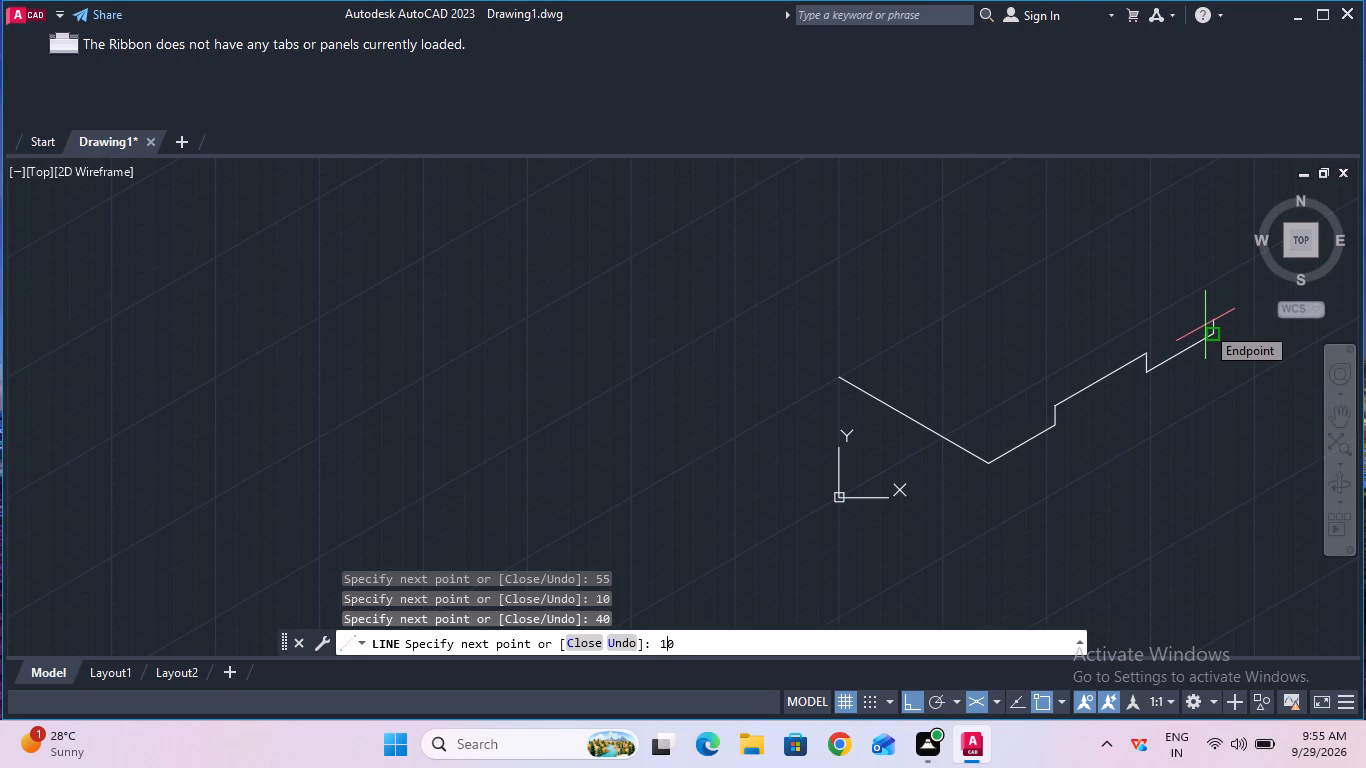
key("Return")
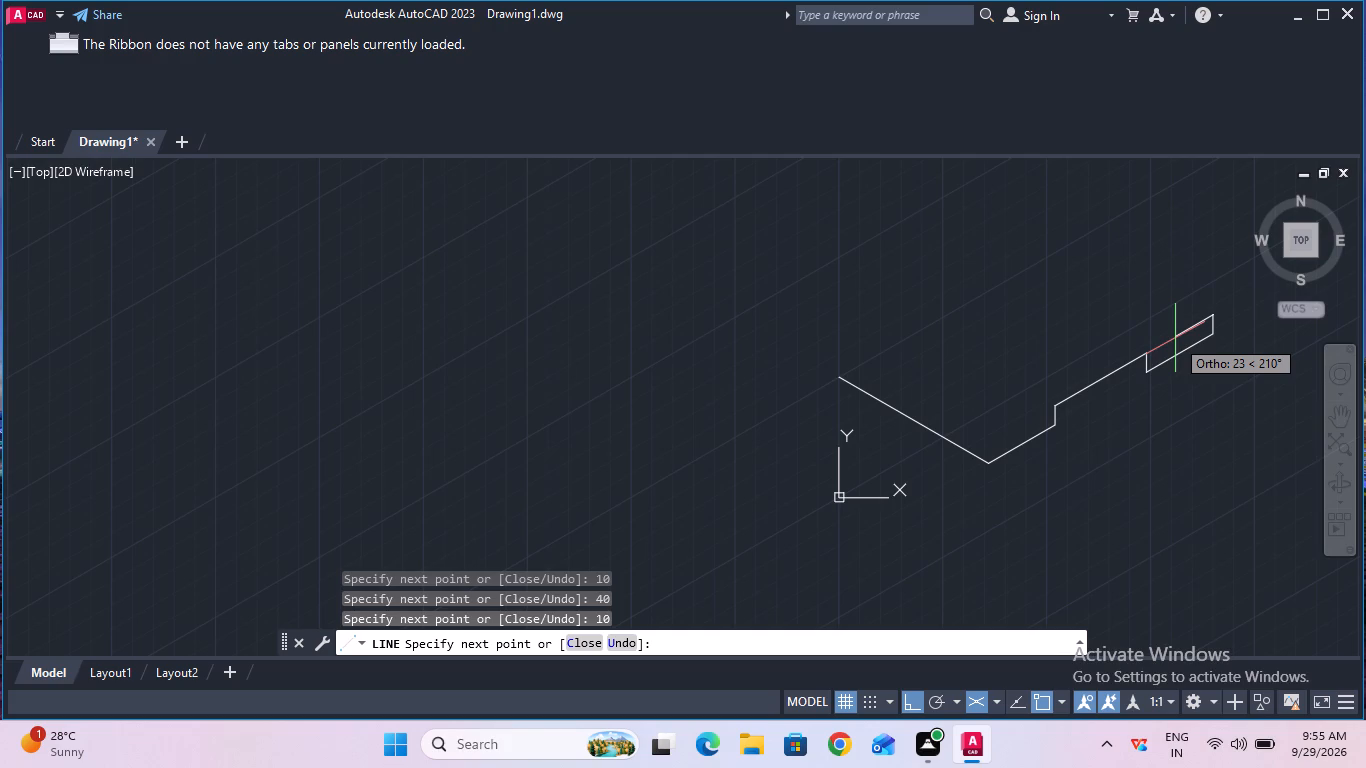
key("3")
key("0")
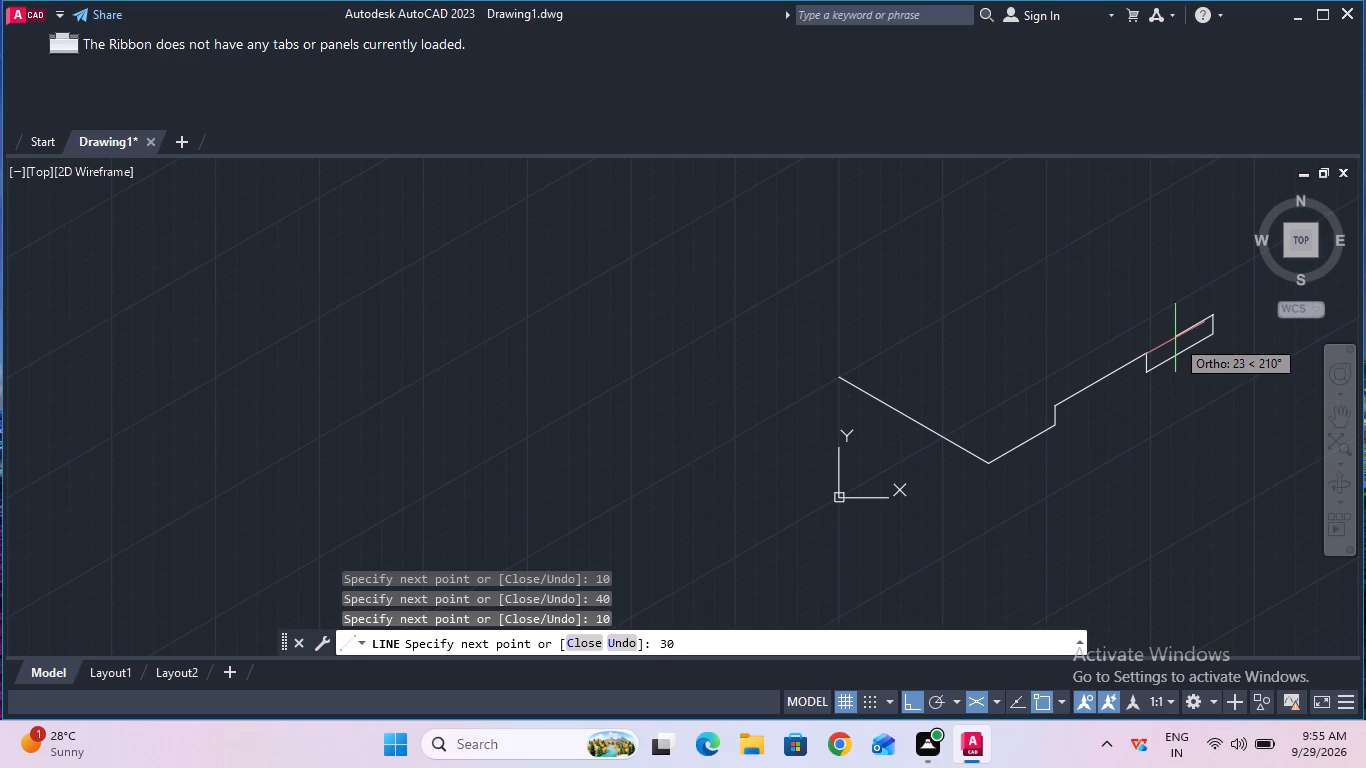
key("Return")
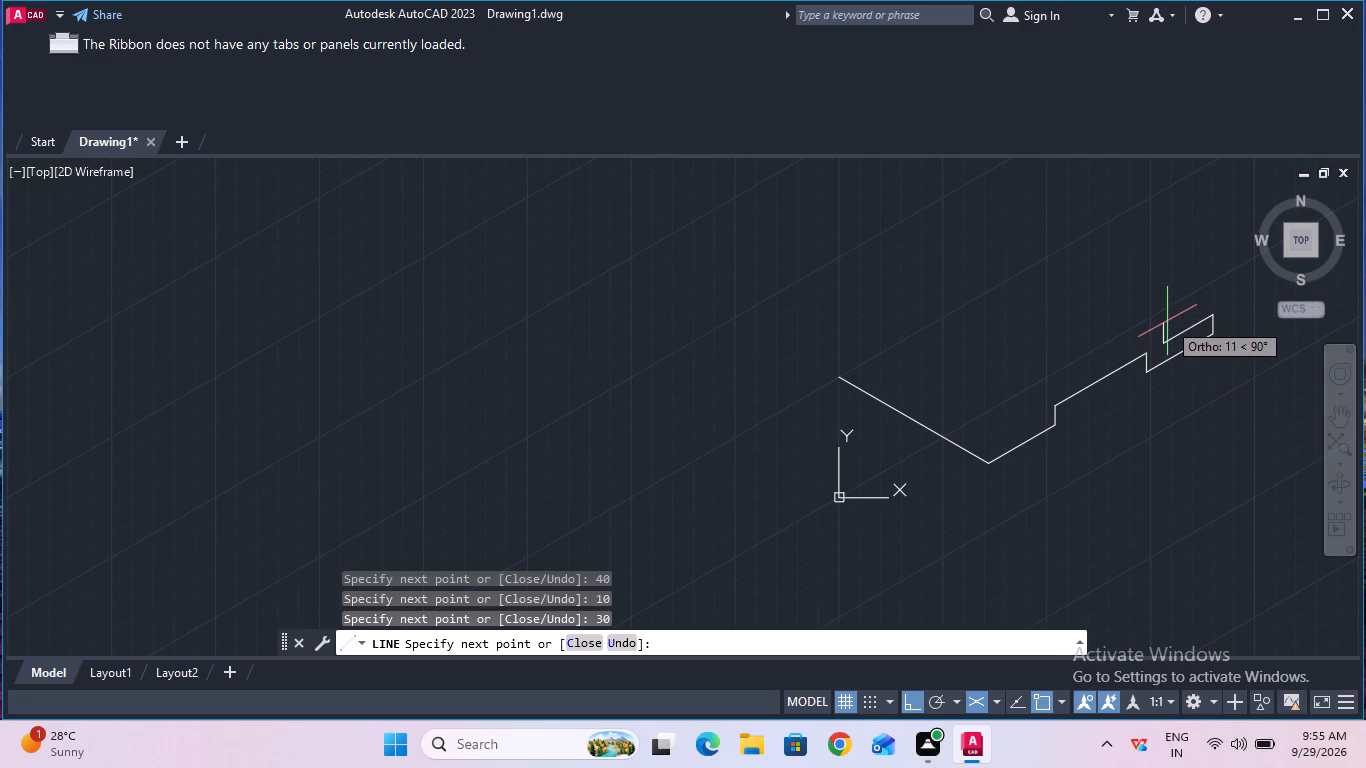
key("1")
key("0")
key("Return")
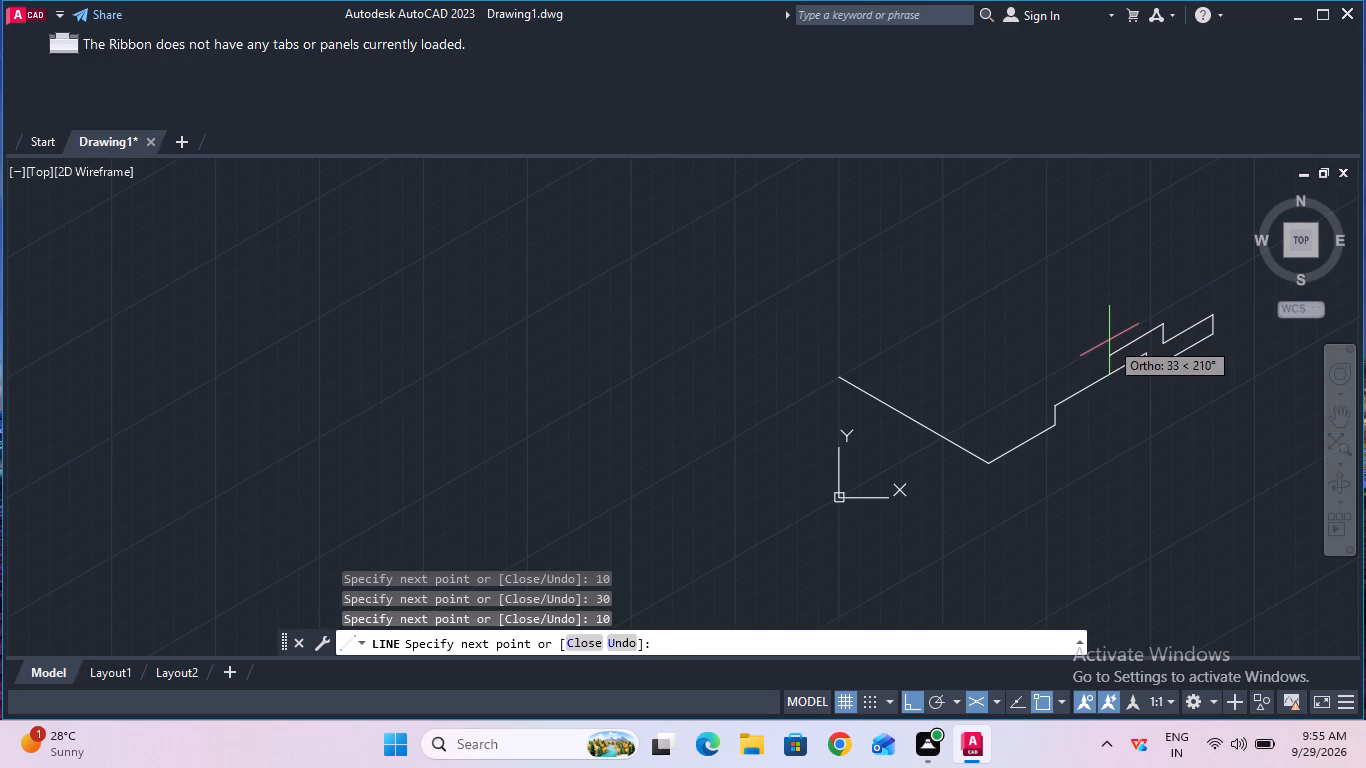
type("55")
key("Return")
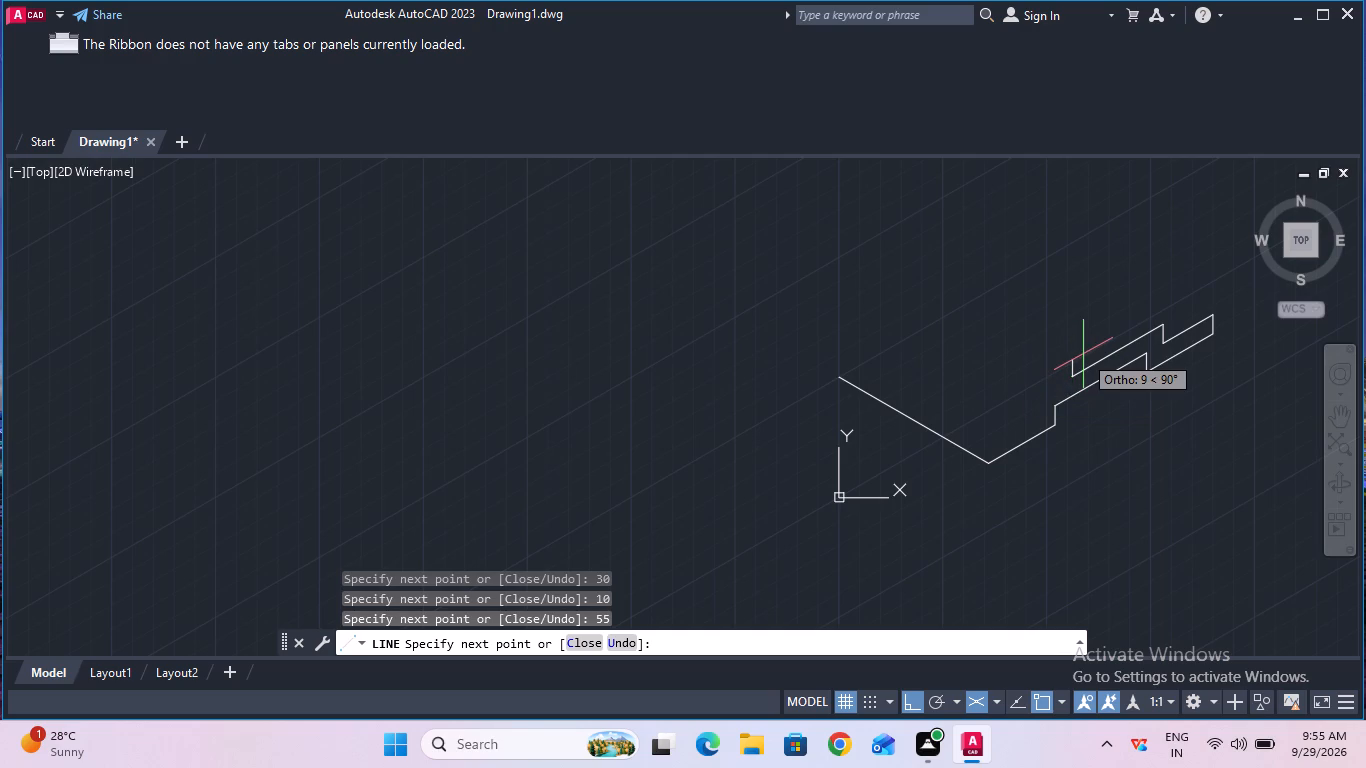
key("Escape")
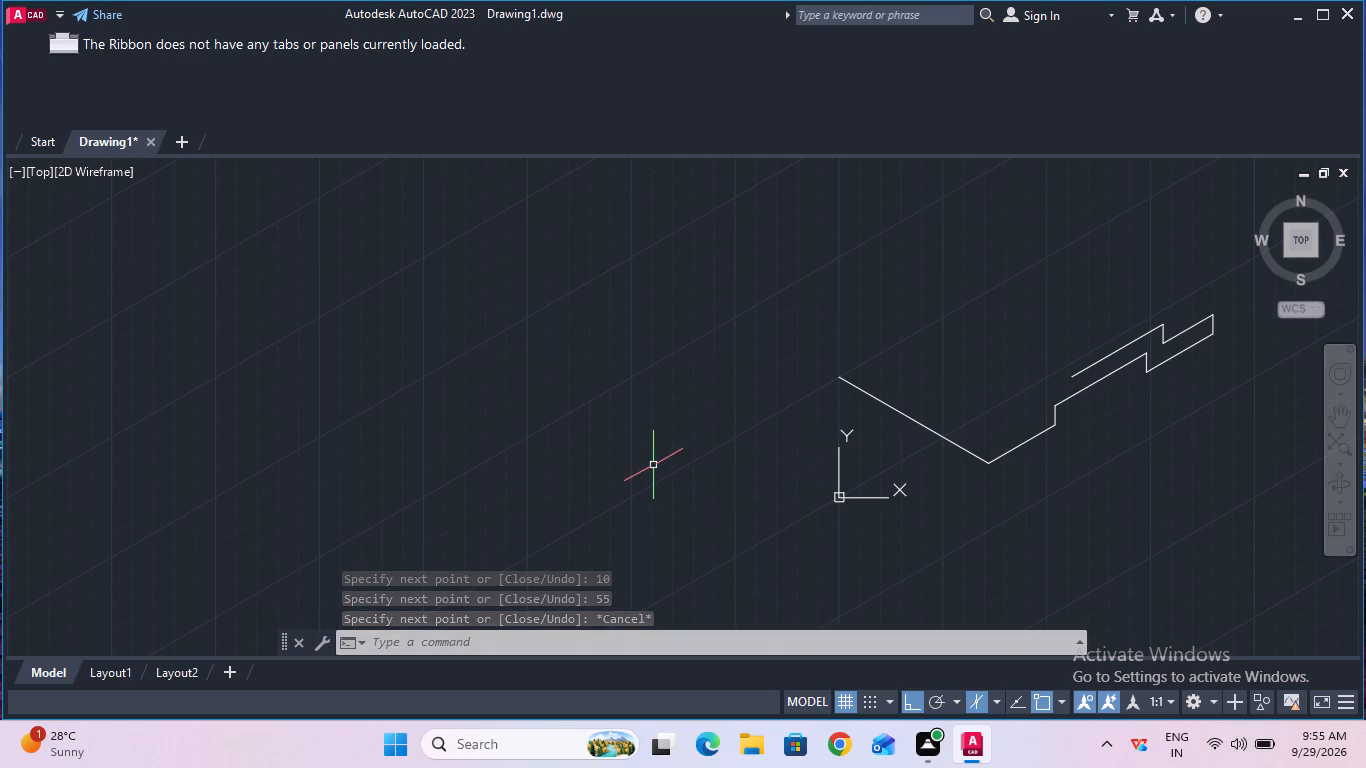
From the open upper end, draw lines 20 mm along 210°, 10 mm down and 30 mm along 210°, closing down to the front base corner.
type("li")
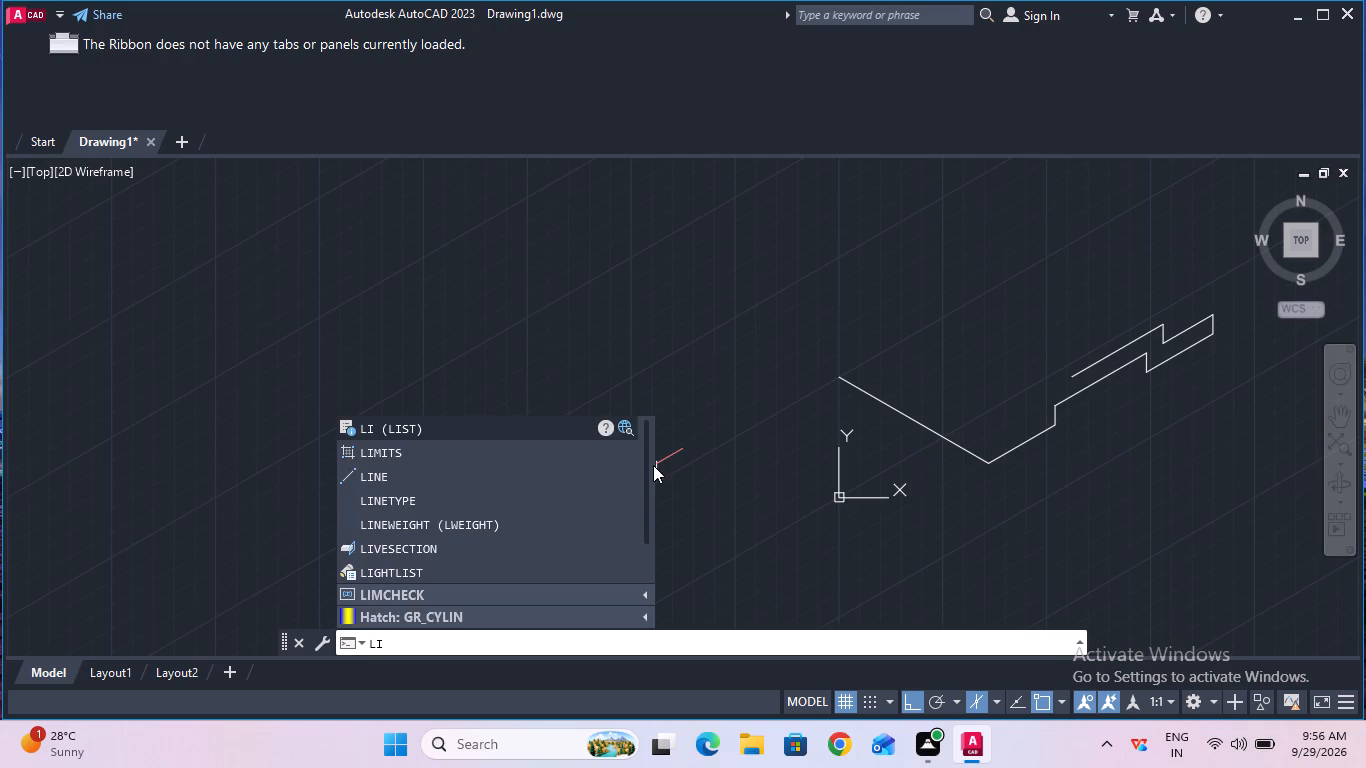
left_click(502, 480)
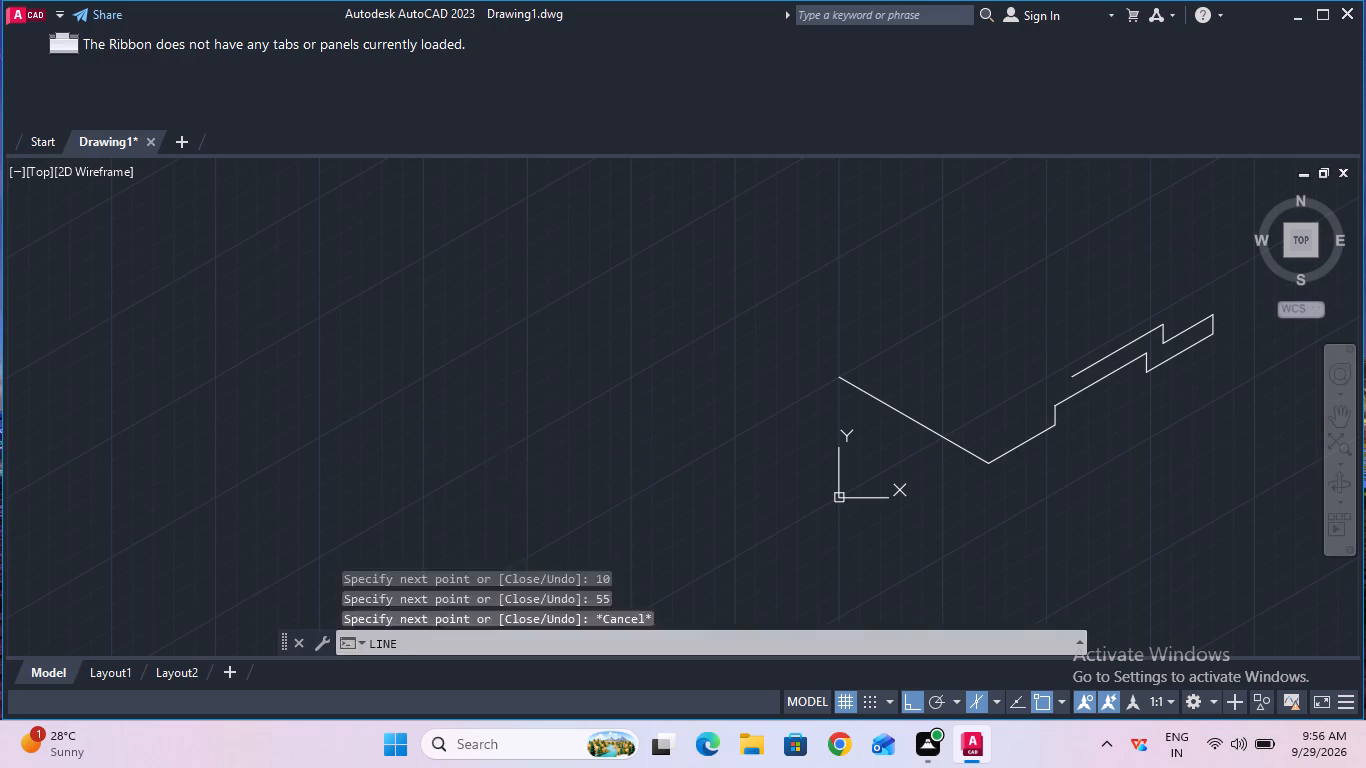
left_click(1068, 373)
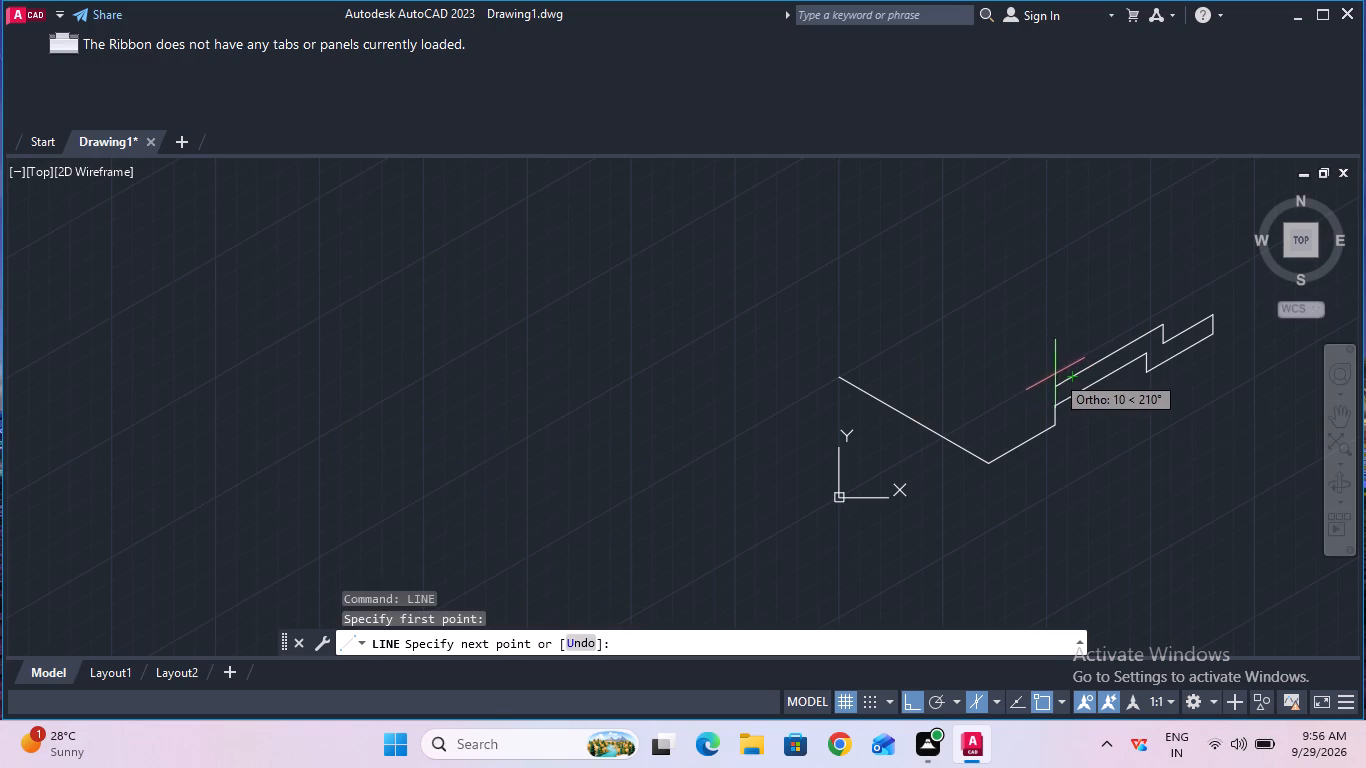
key("2")
key("0")
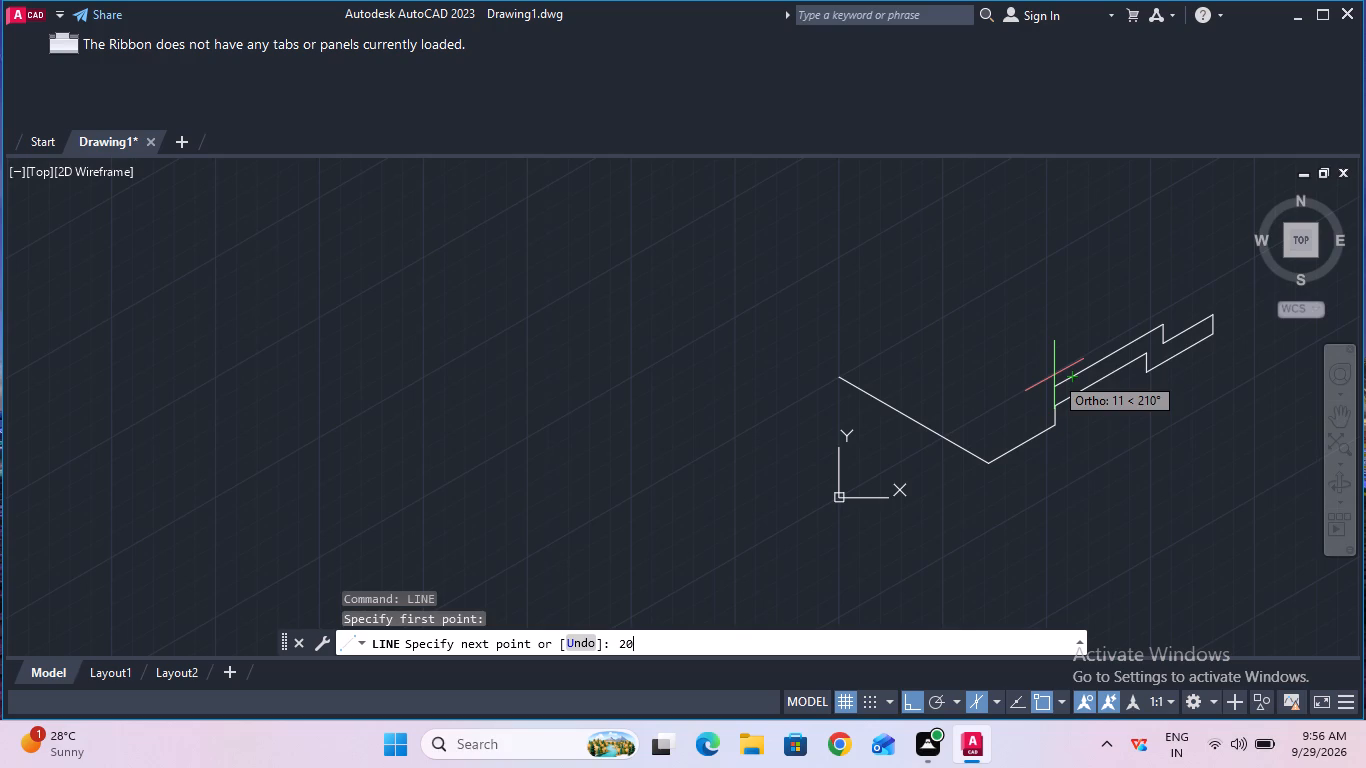
key("Return")
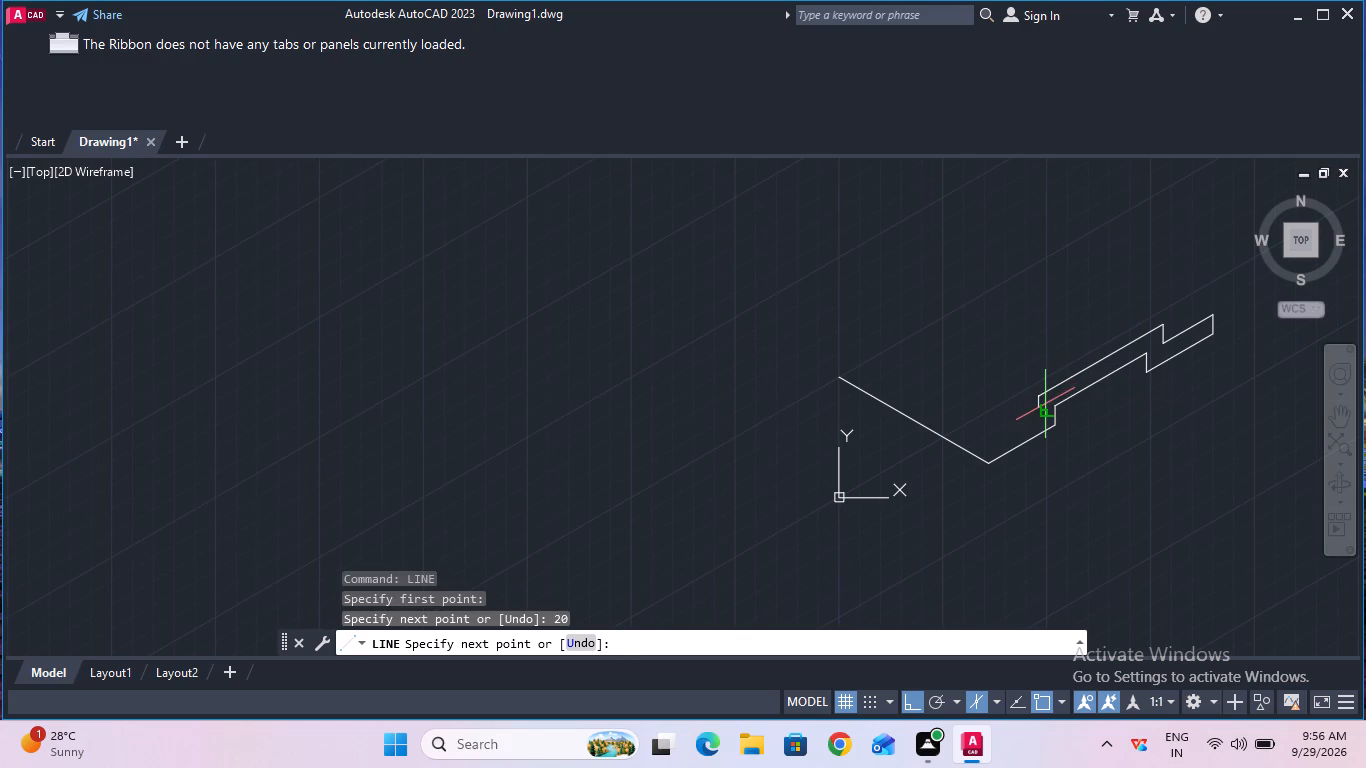
key("1")
key("0")
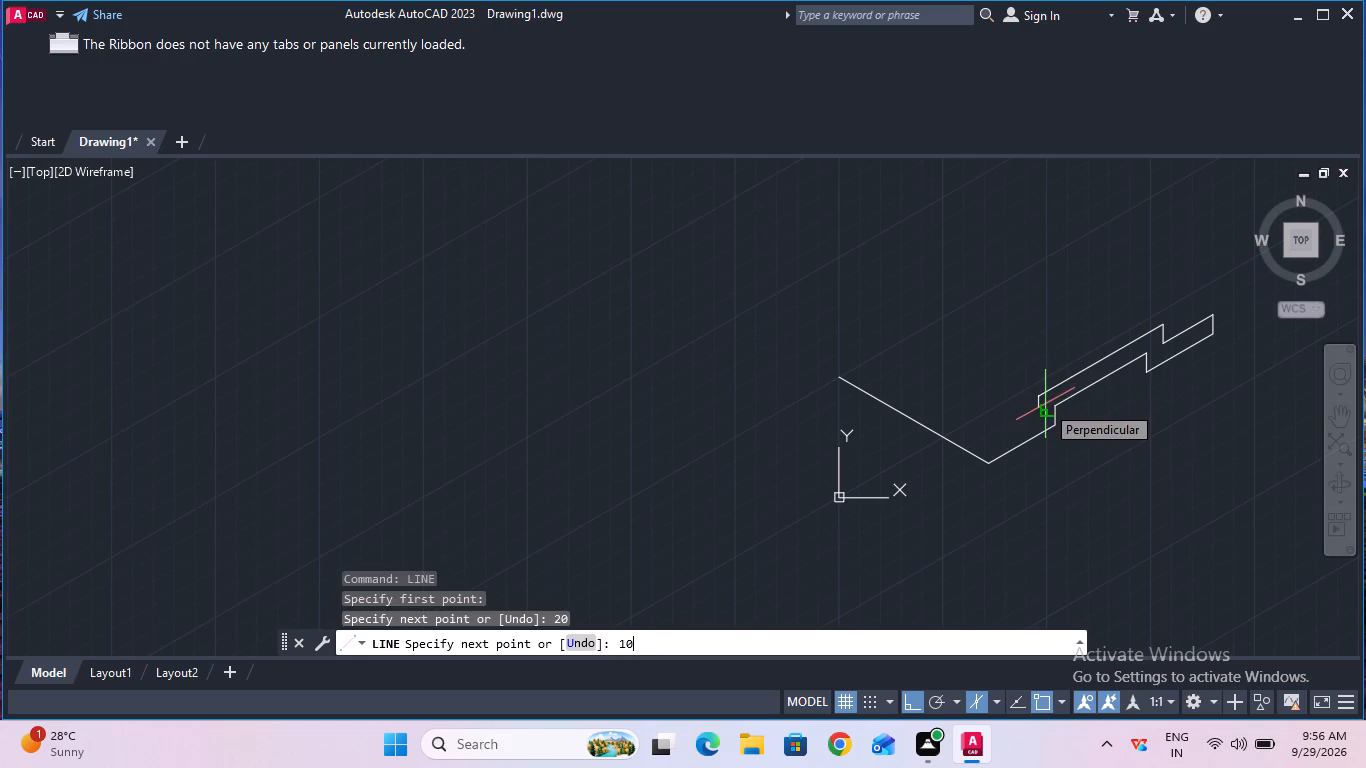
key("Return")
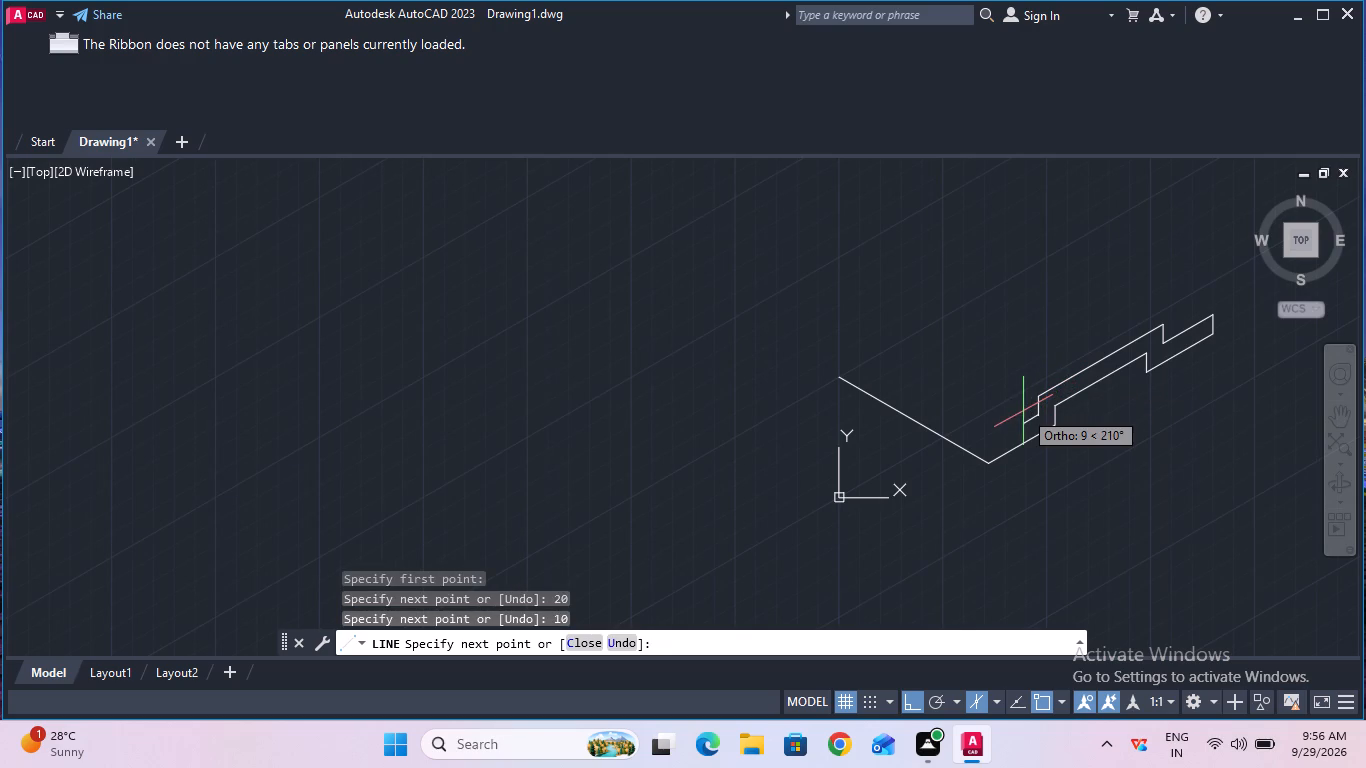
type("30")
key("Return")
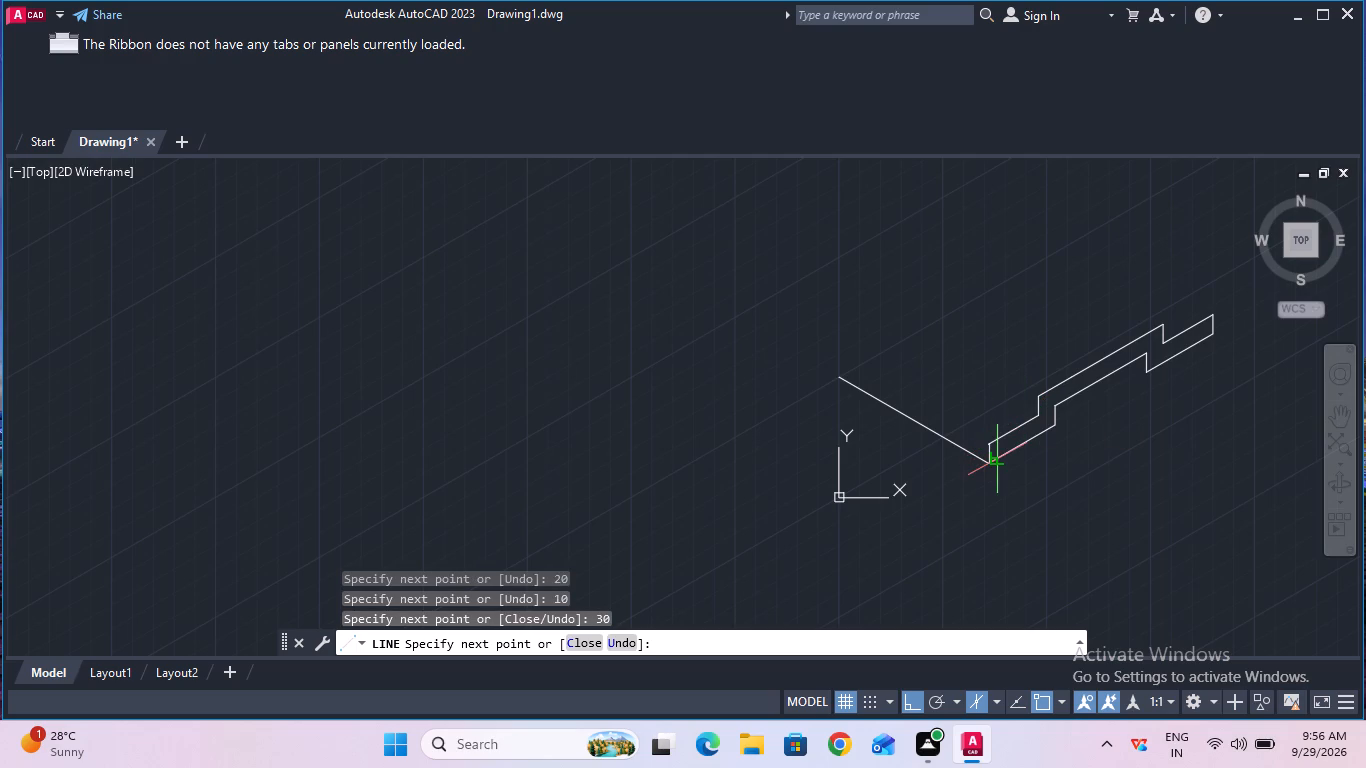
left_click(984, 462)
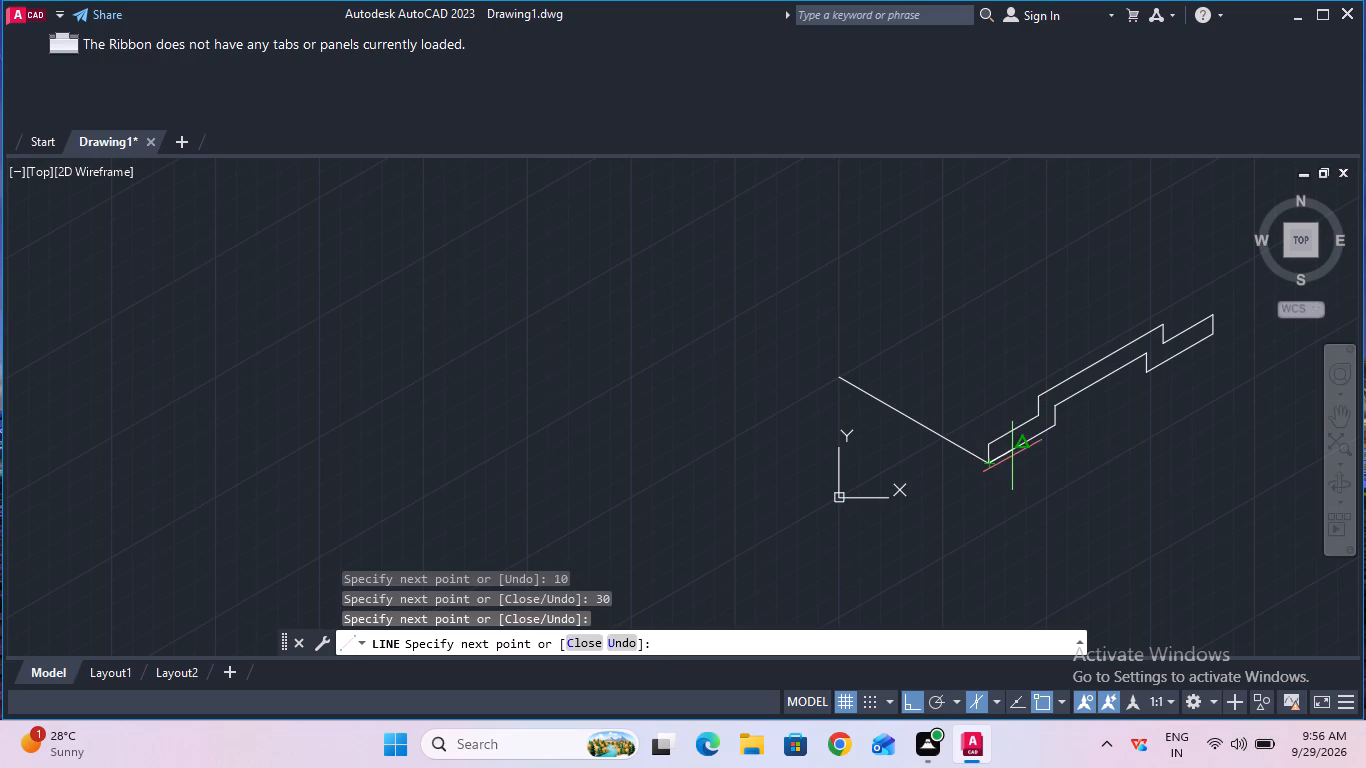
key("Escape")
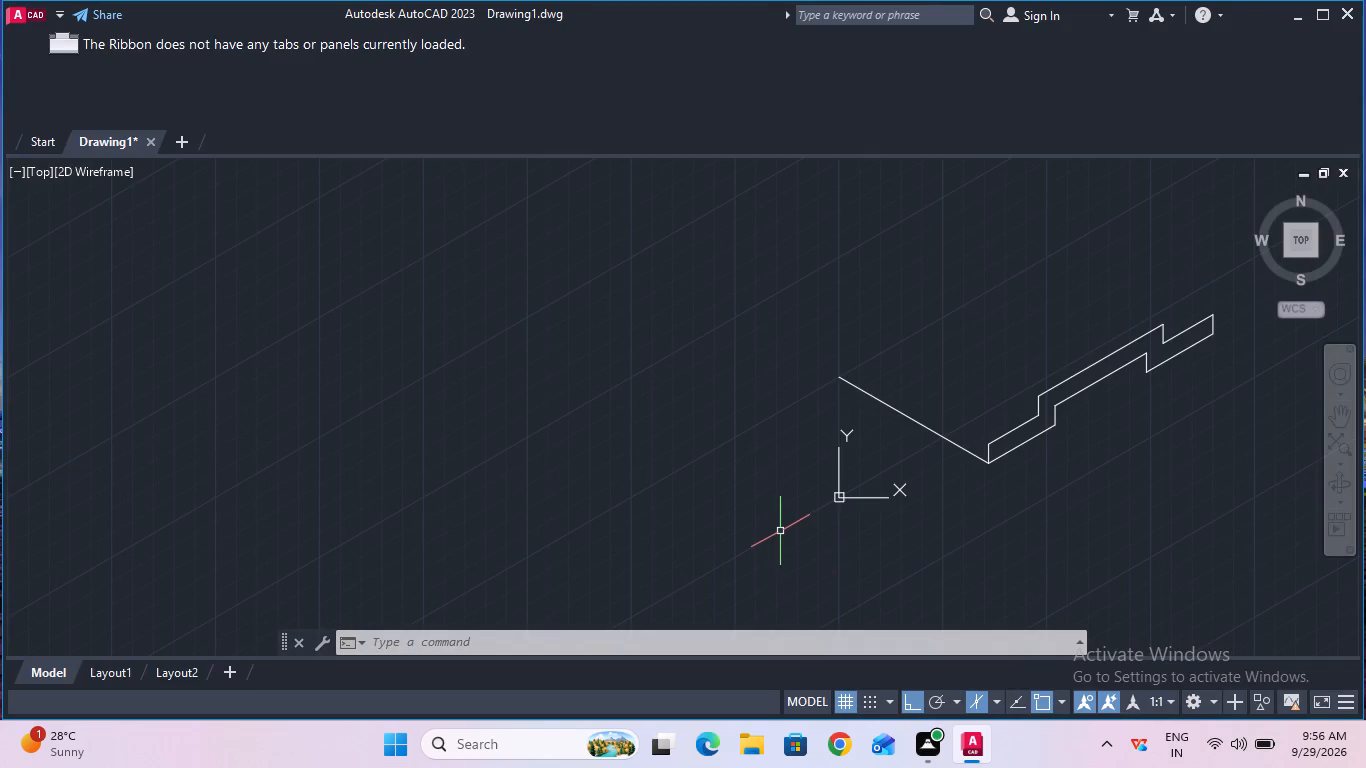
On Isoplane Left, draw a 90 mm line from the front corner's upper endpoint, parallel to the lower 90 mm base edge.
type("li")
type("ne")
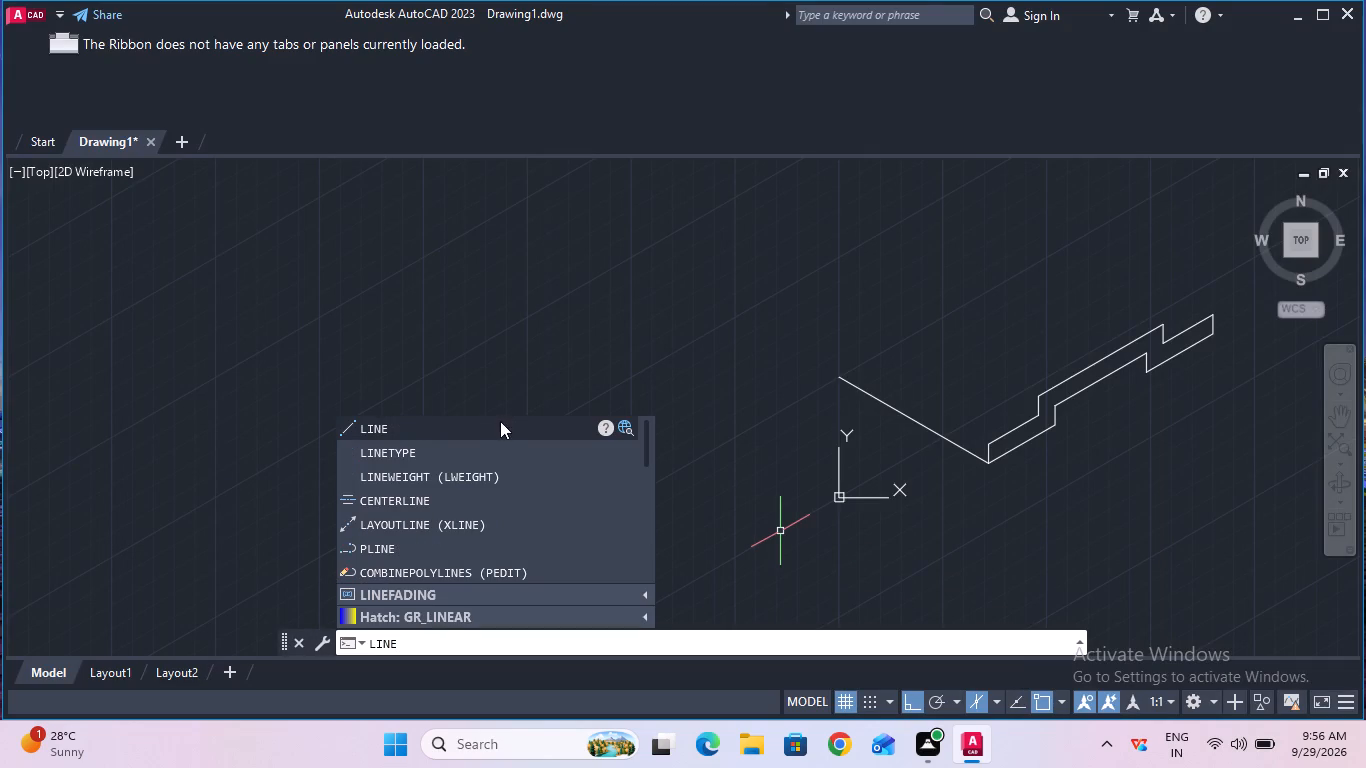
left_click(500, 421)
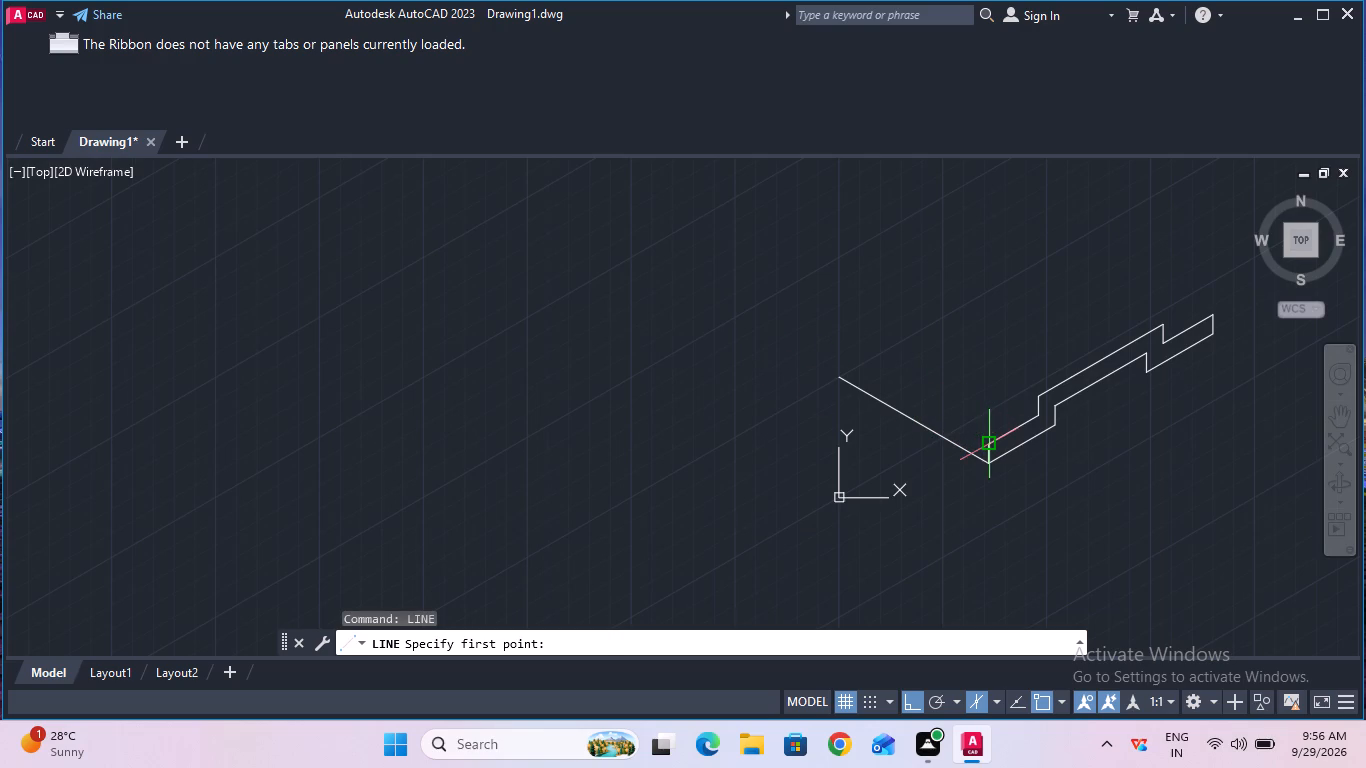
left_click(989, 438)
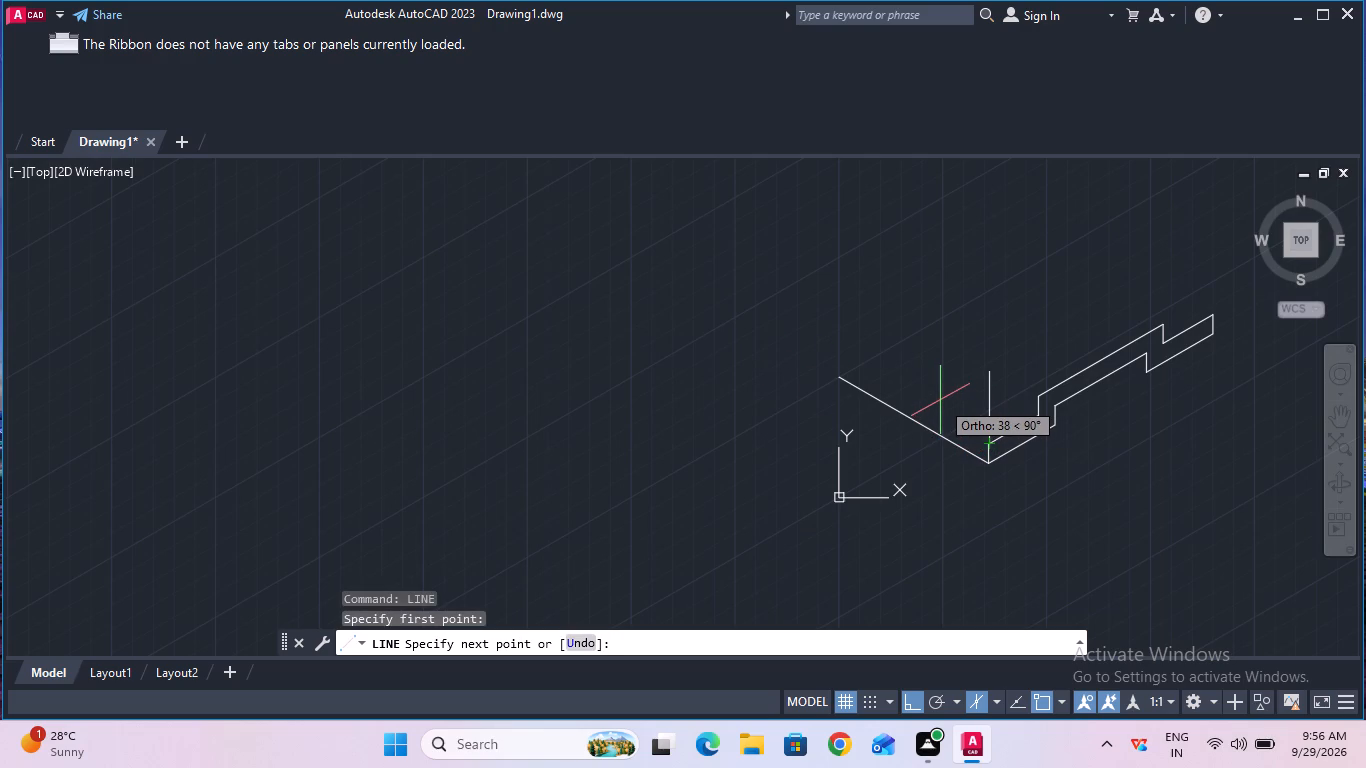
key("F5")
type("90")
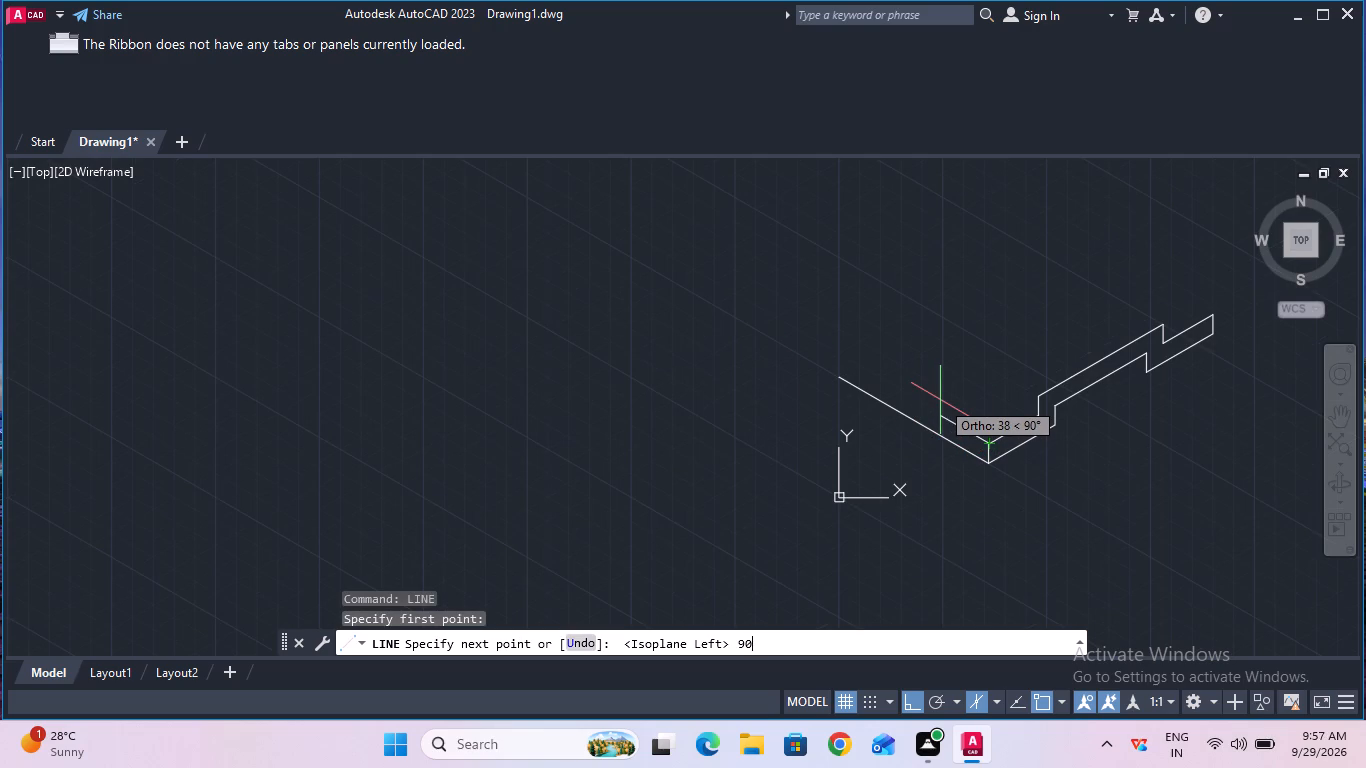
key("Return")
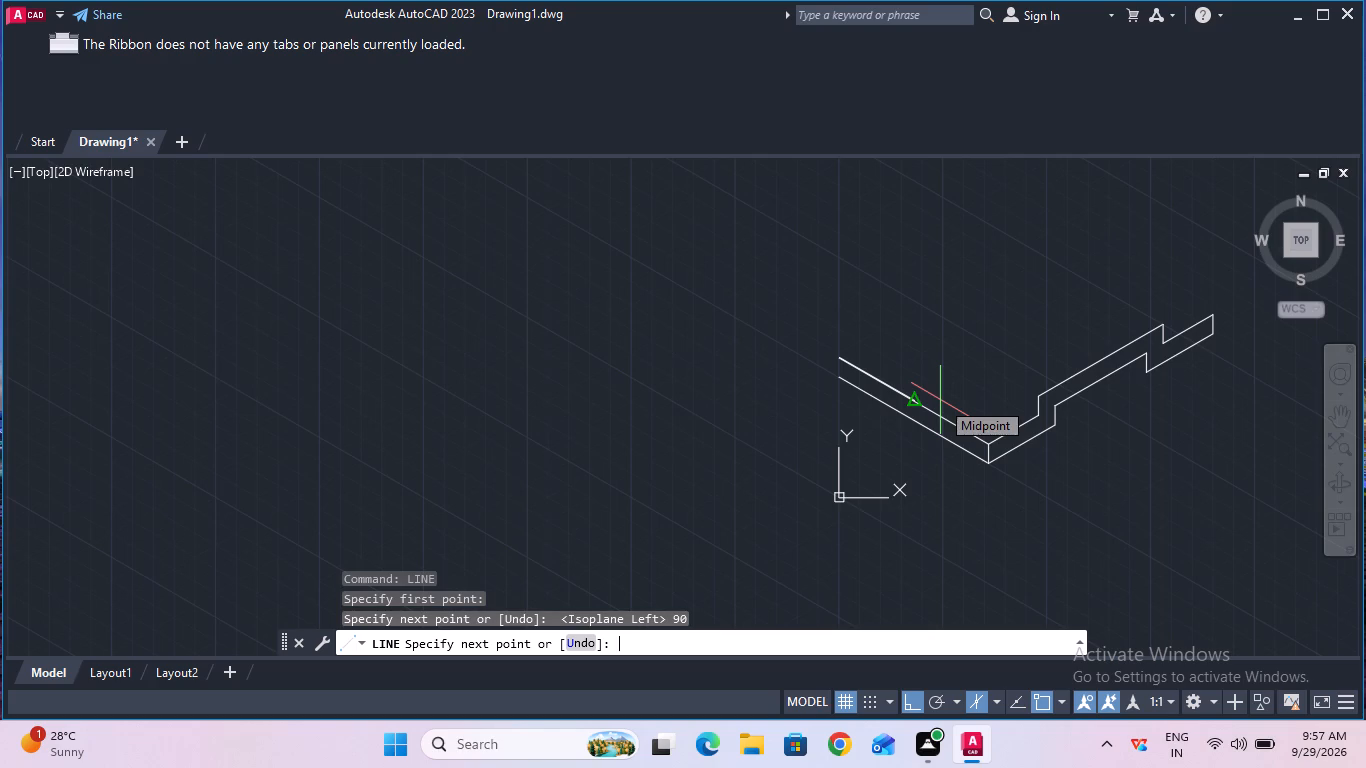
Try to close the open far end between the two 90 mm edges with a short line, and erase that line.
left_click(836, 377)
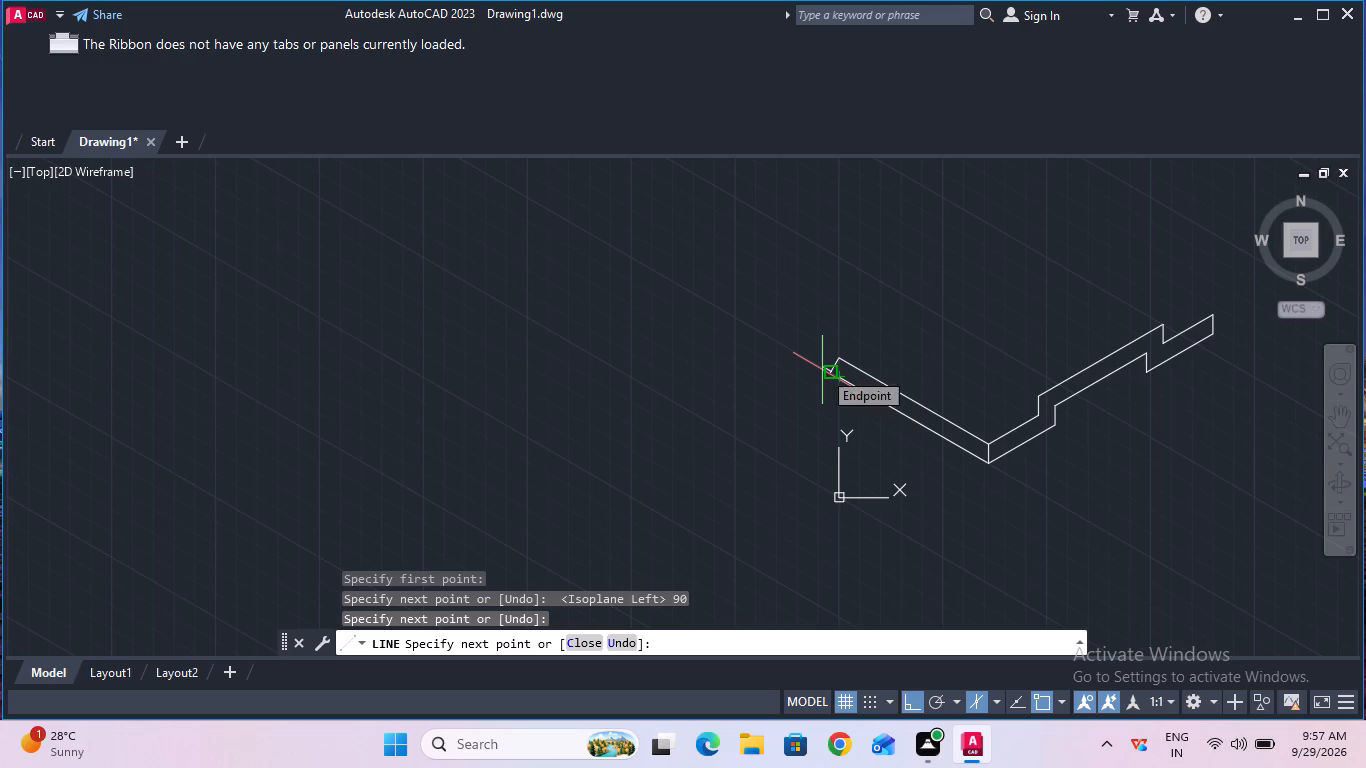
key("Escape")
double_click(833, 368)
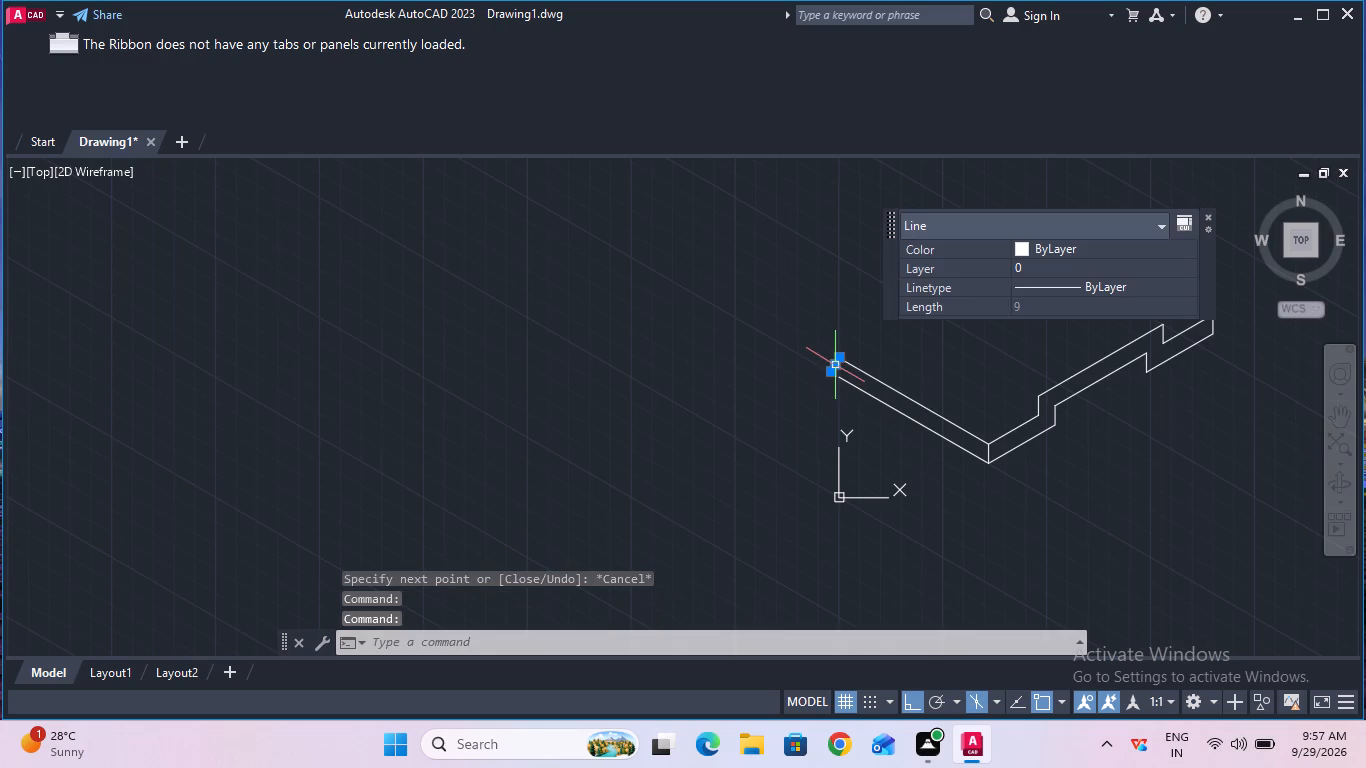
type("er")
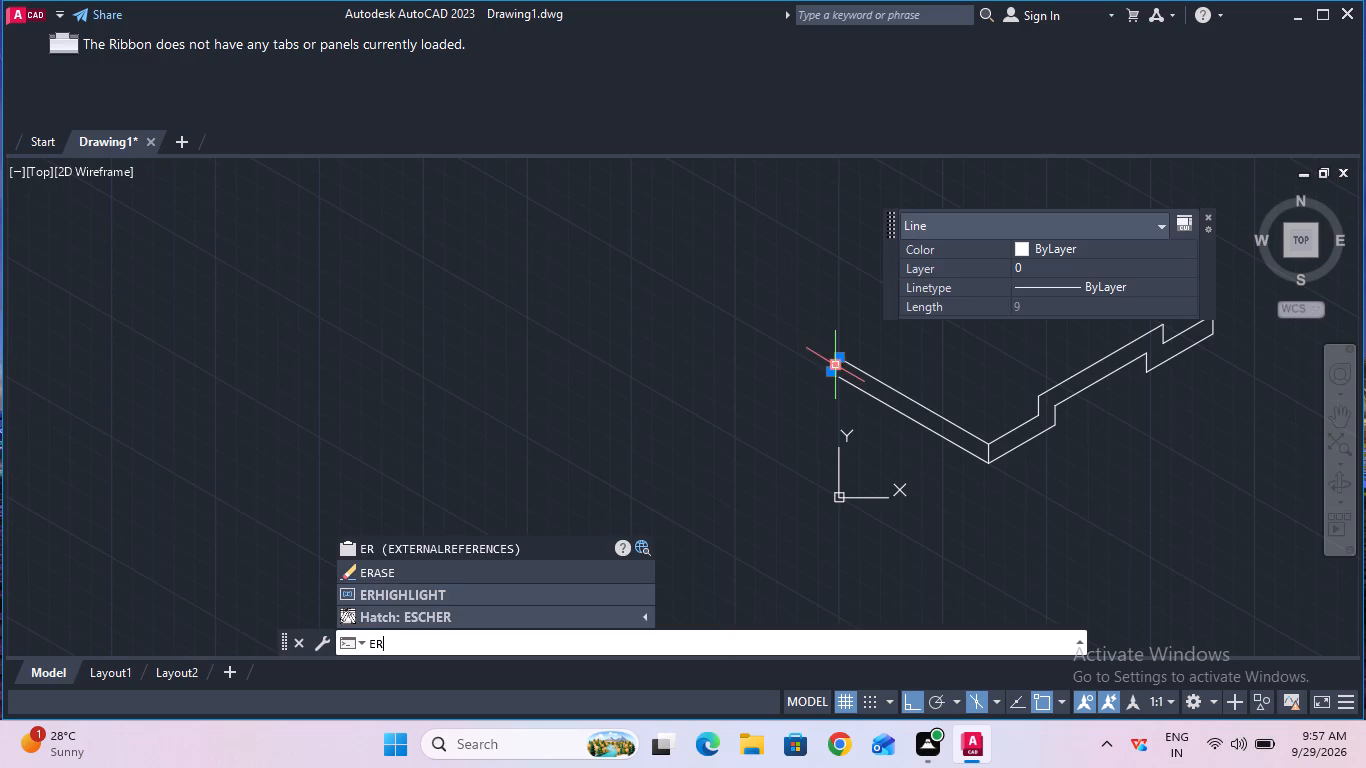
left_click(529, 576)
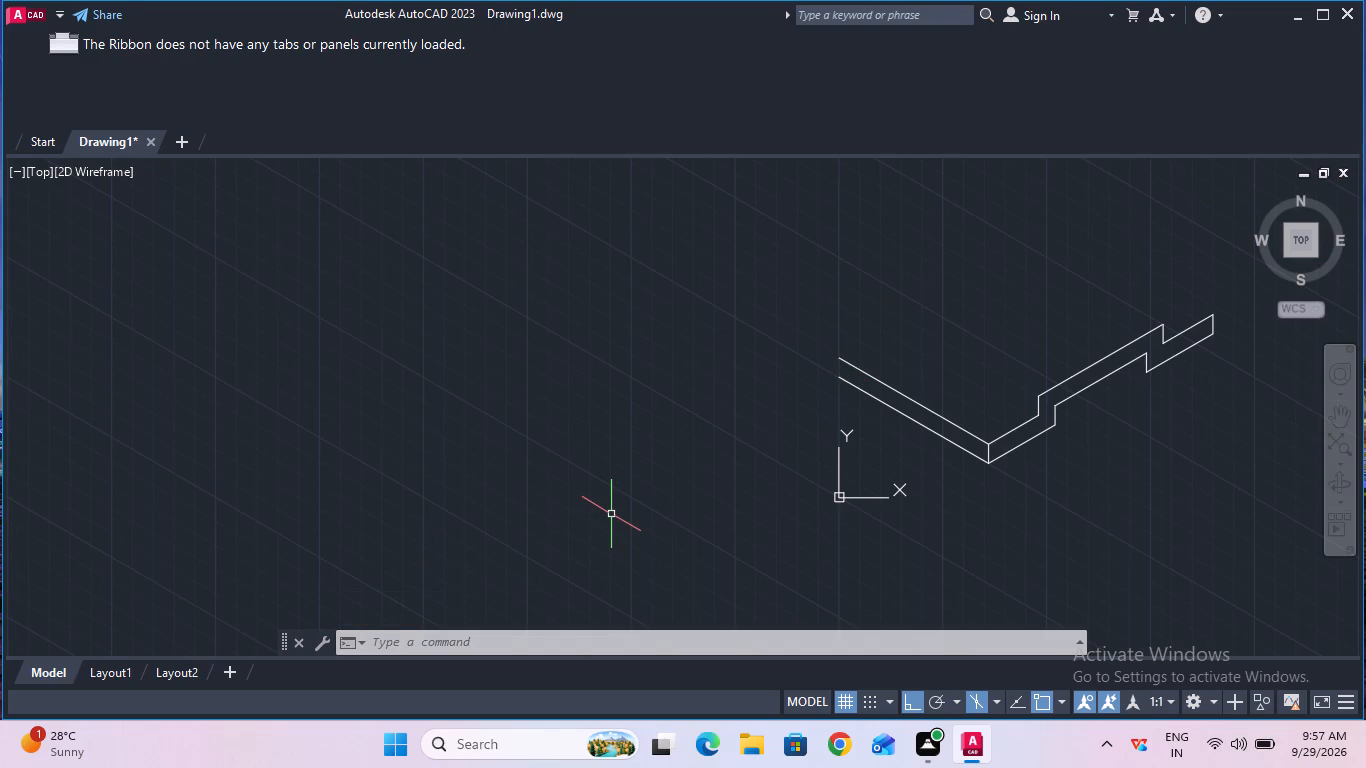
Close the open far end between the two parallel 90 mm edges with a short vertical line.
scroll(733, 385, "down", 1, "ctrl")
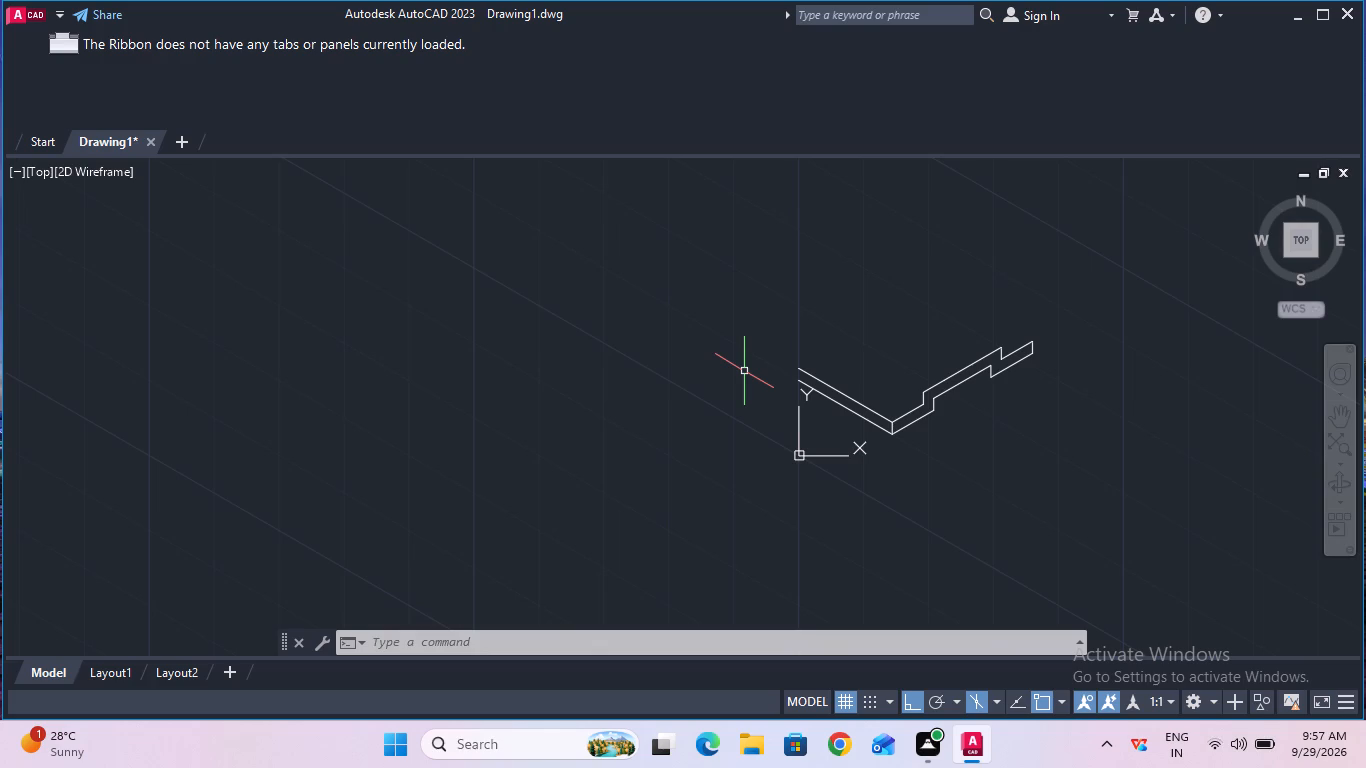
type("li")
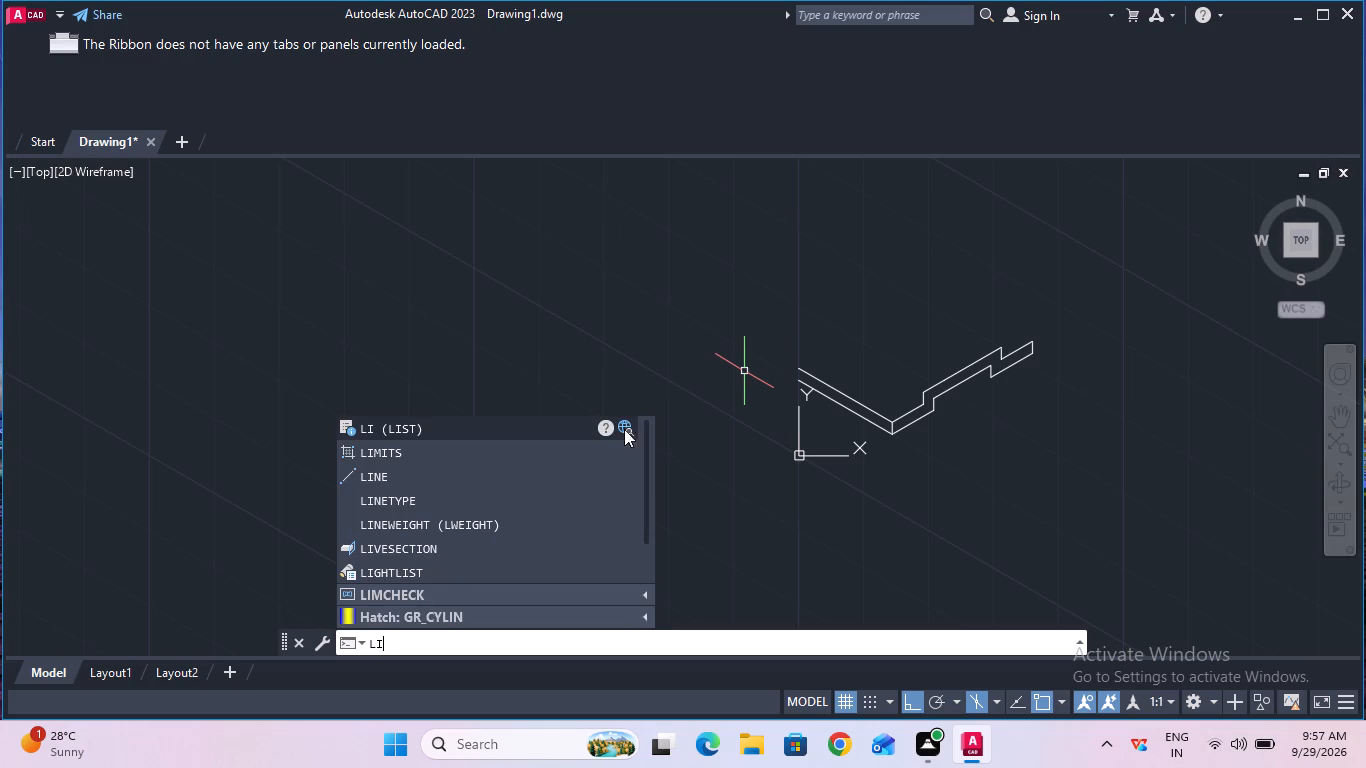
double_click(504, 482)
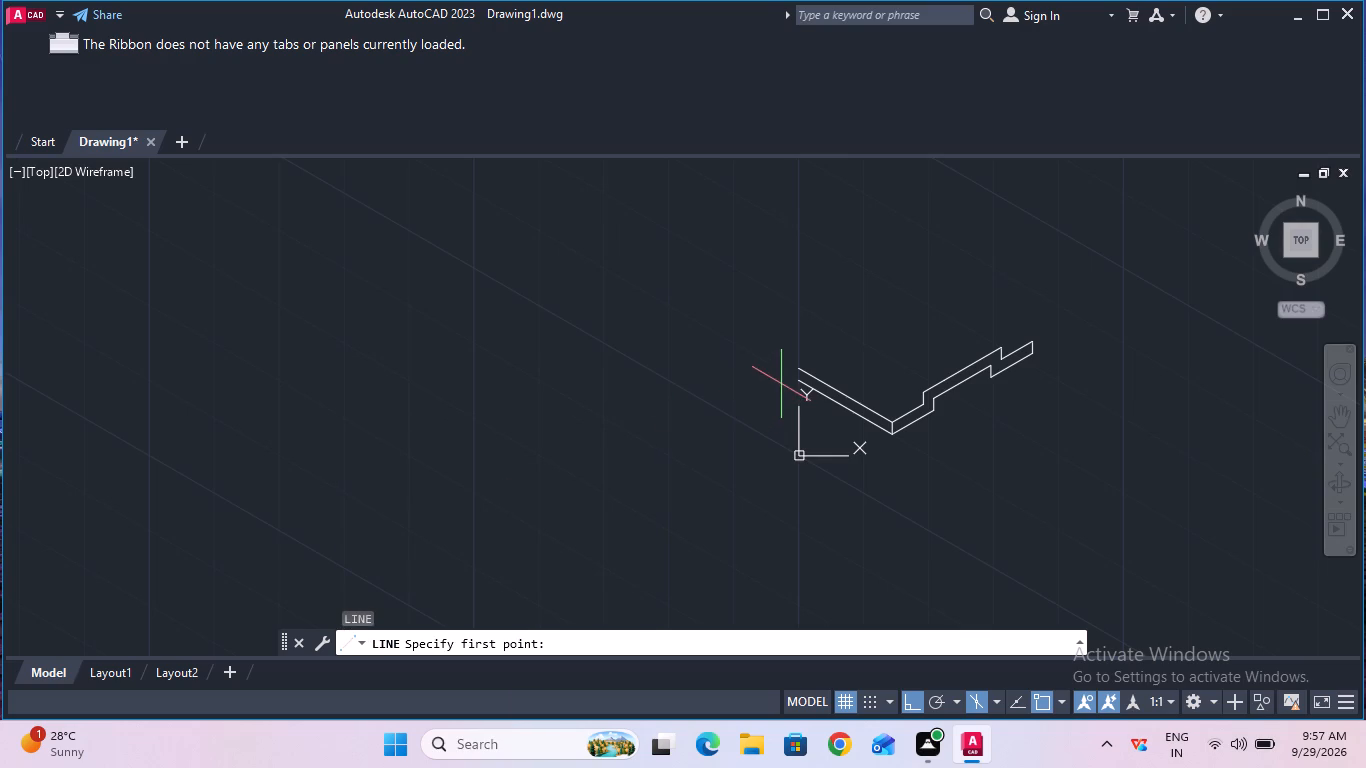
left_click(800, 369)
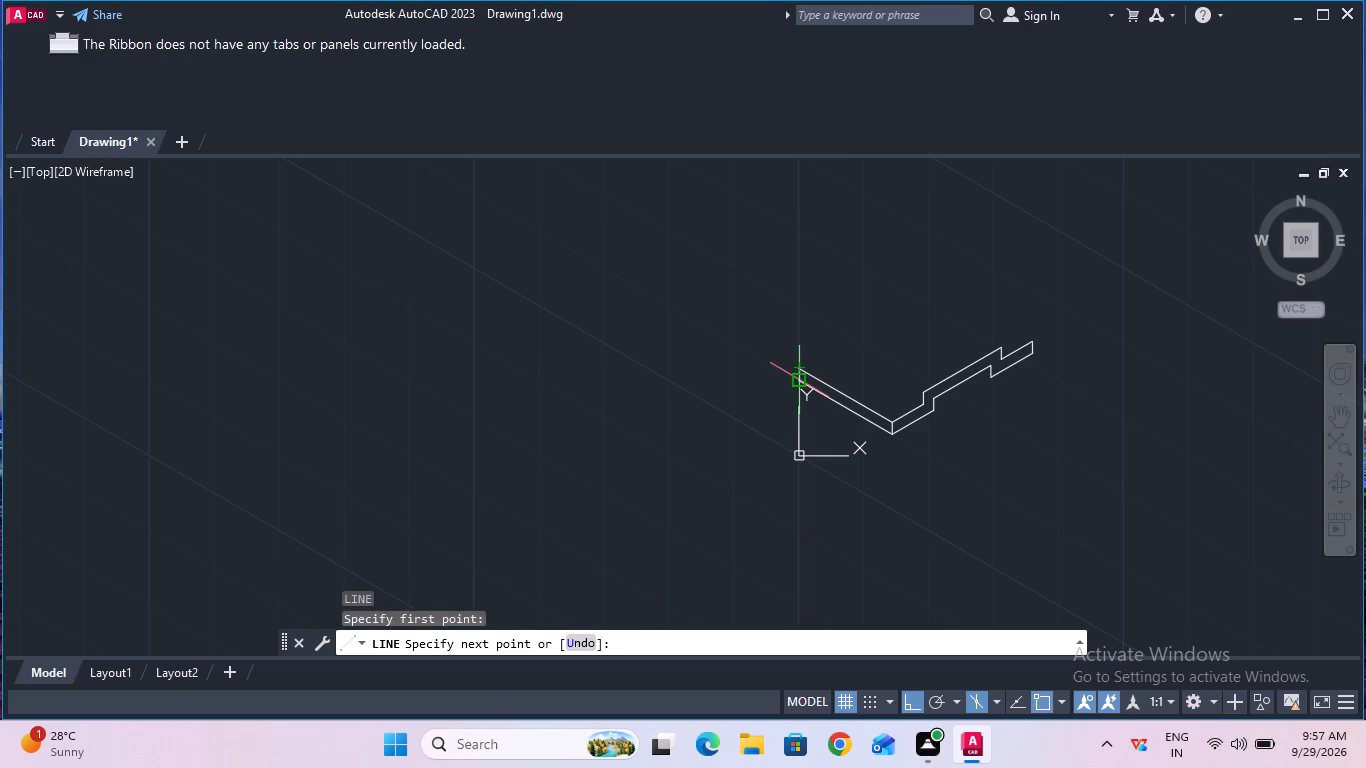
left_click(797, 386)
key("Escape")
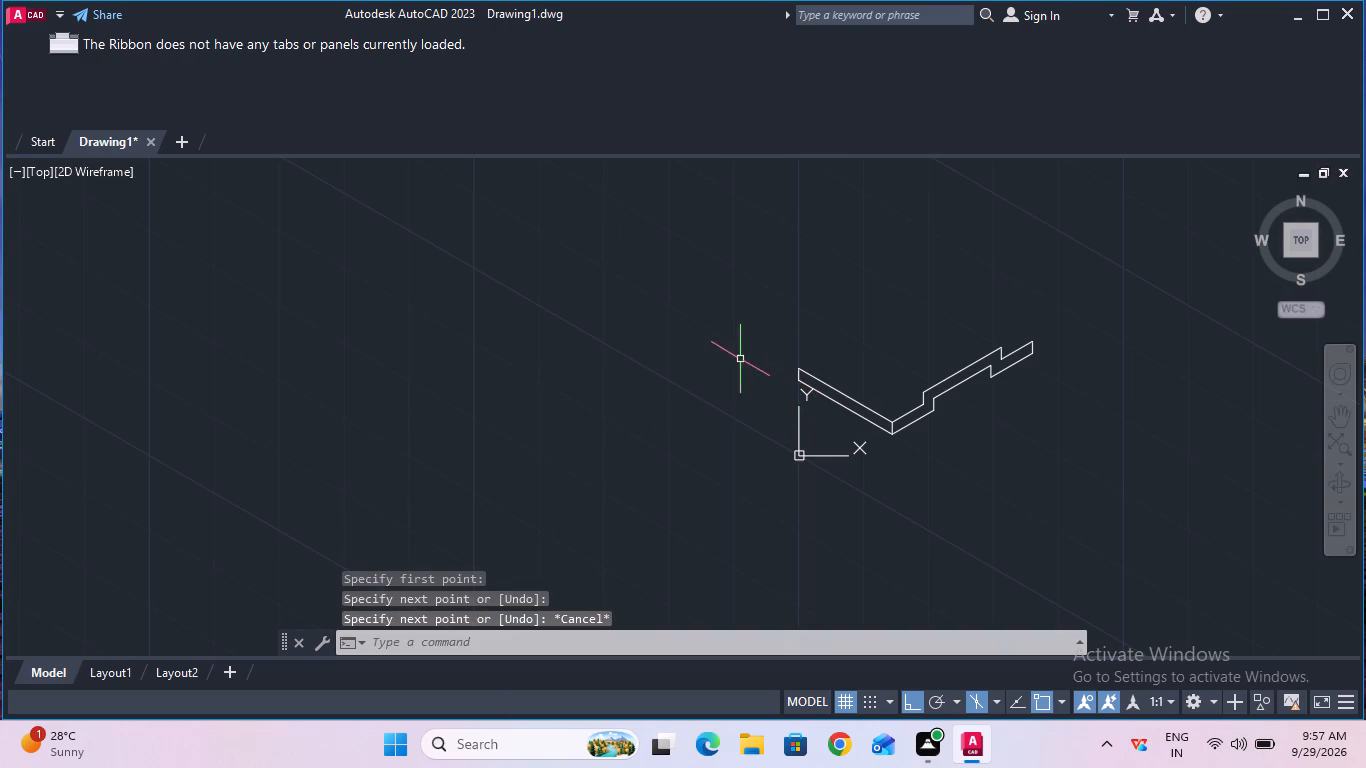
Draw a 90 mm line along 150° from the foot of the first riser, and close it on Isoplane Top to the far upper corner.
scroll(949, 297, "up", 2, "ctrl")
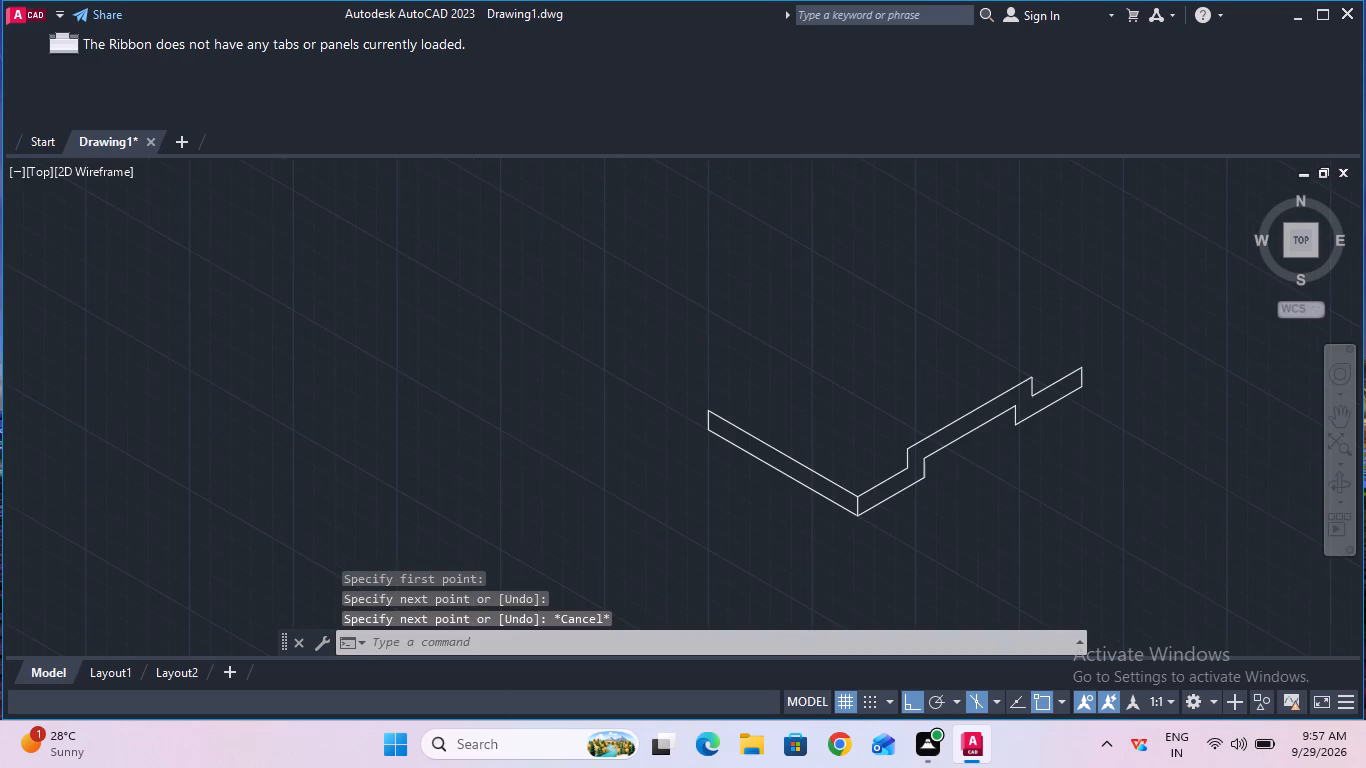
scroll(949, 297, "down", 1, "ctrl")
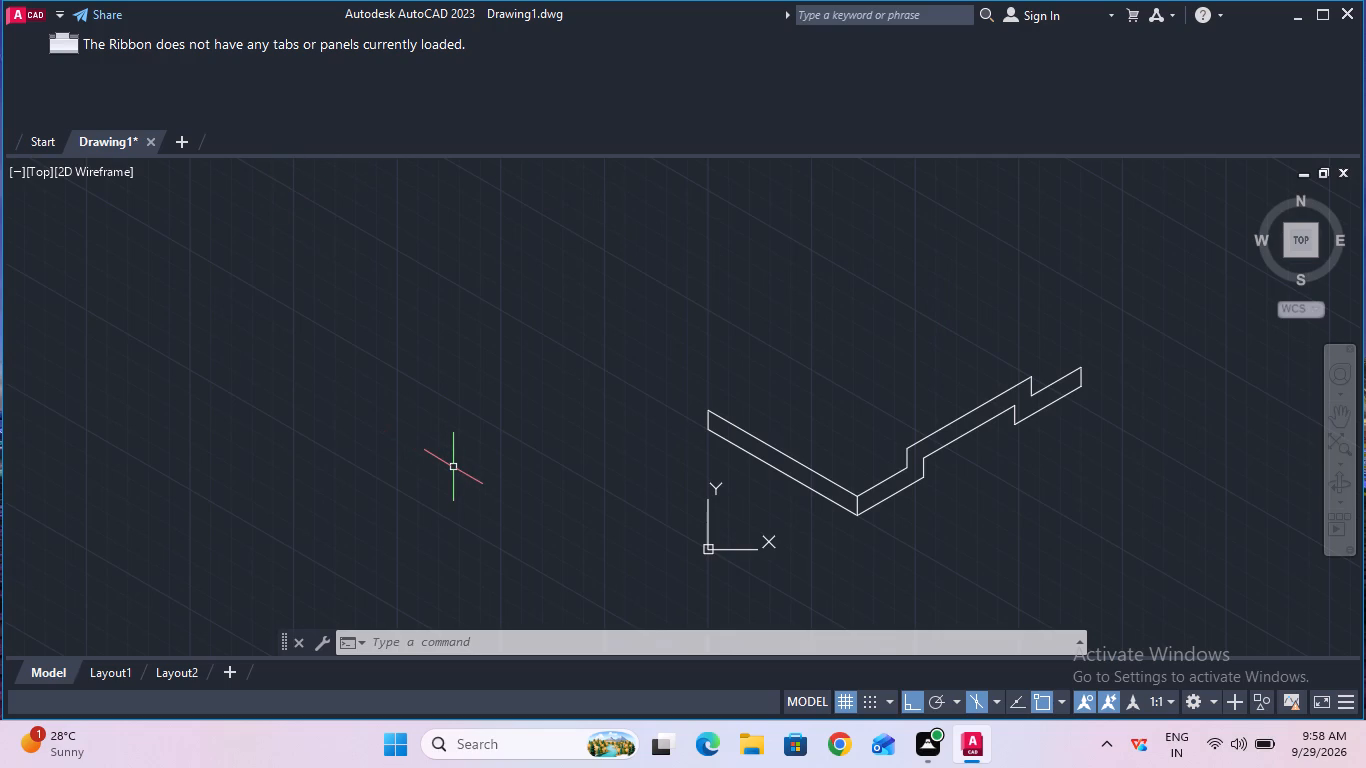
type("lin")
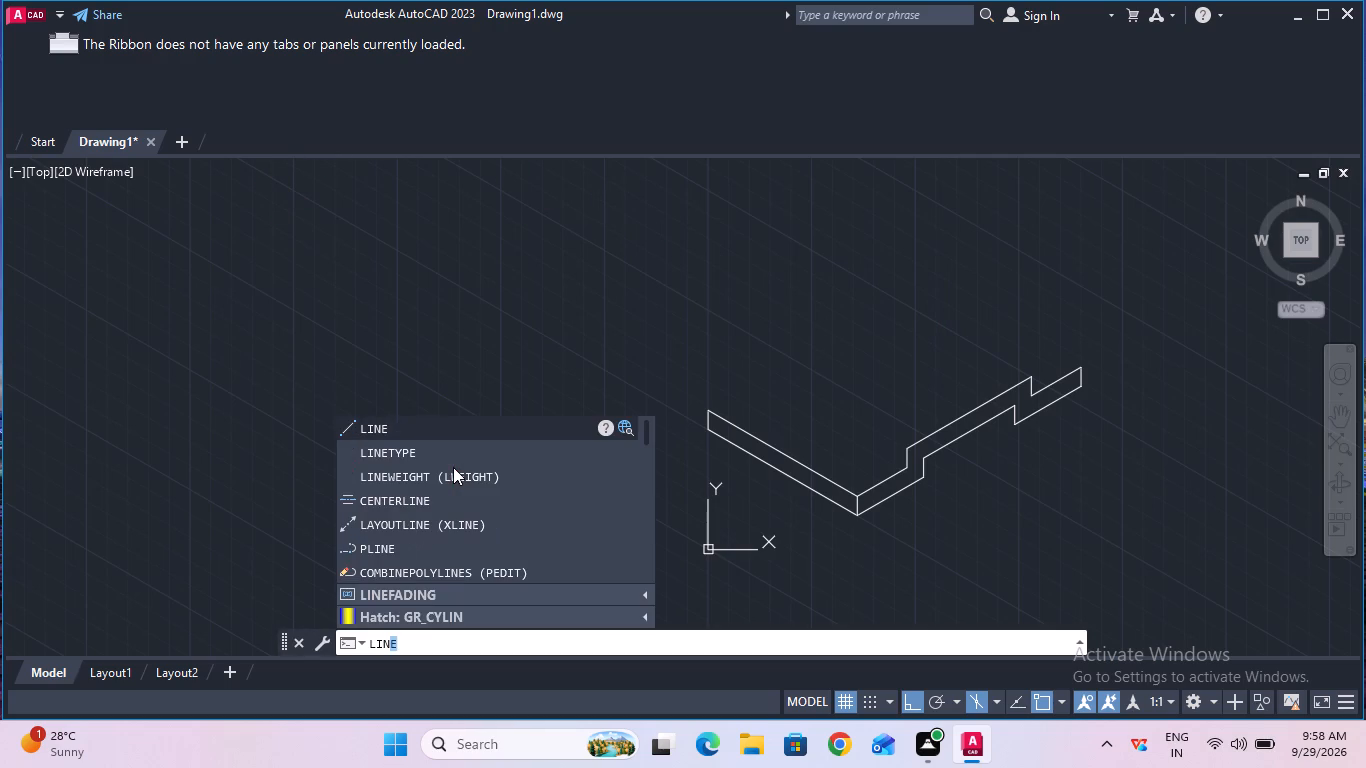
left_click(425, 434)
left_click(903, 464)
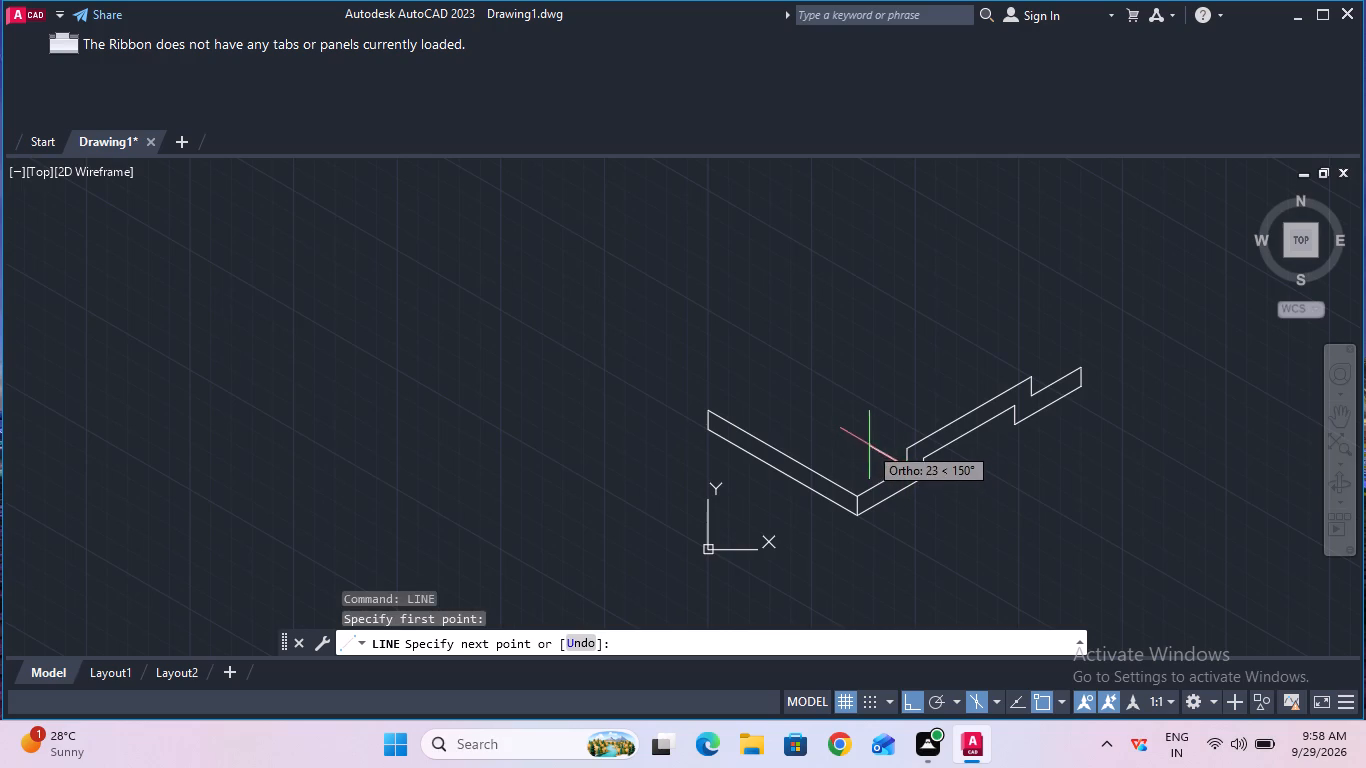
type("90")
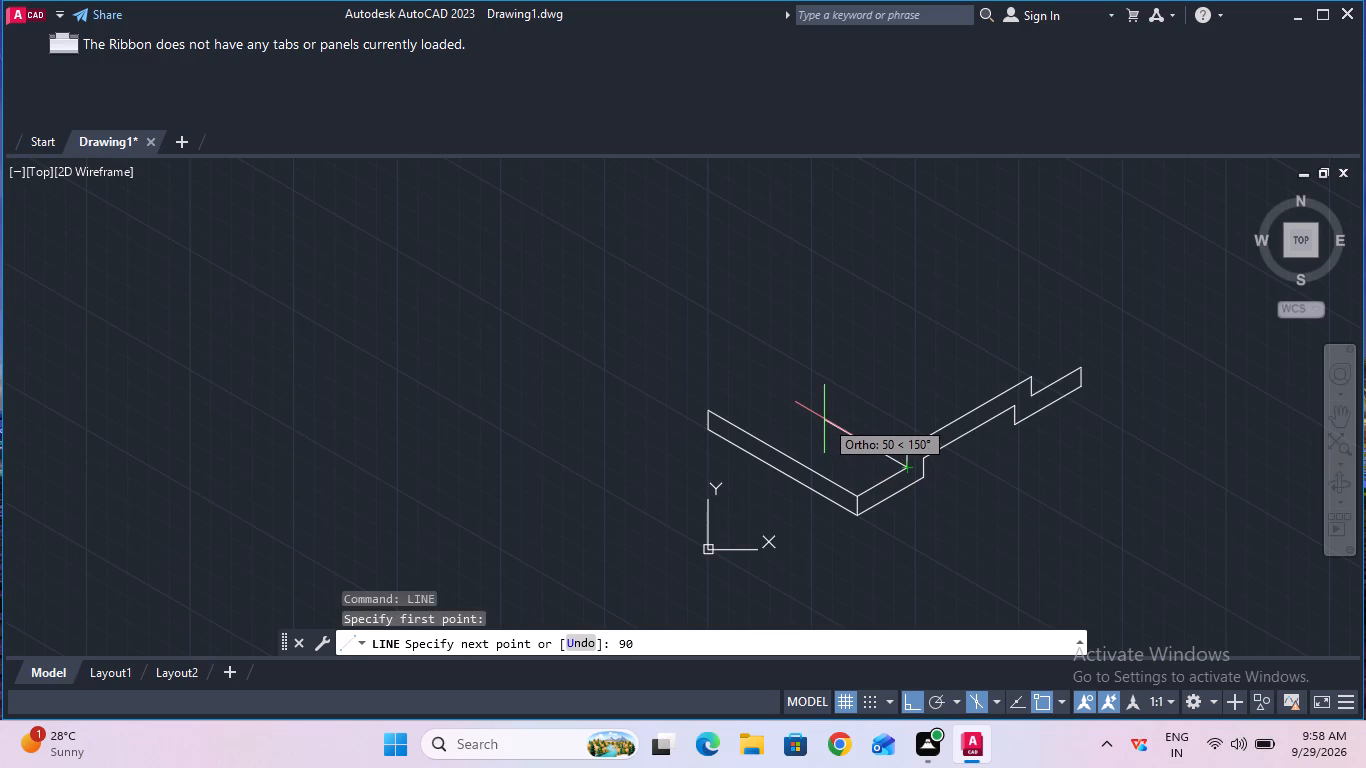
key("Return")
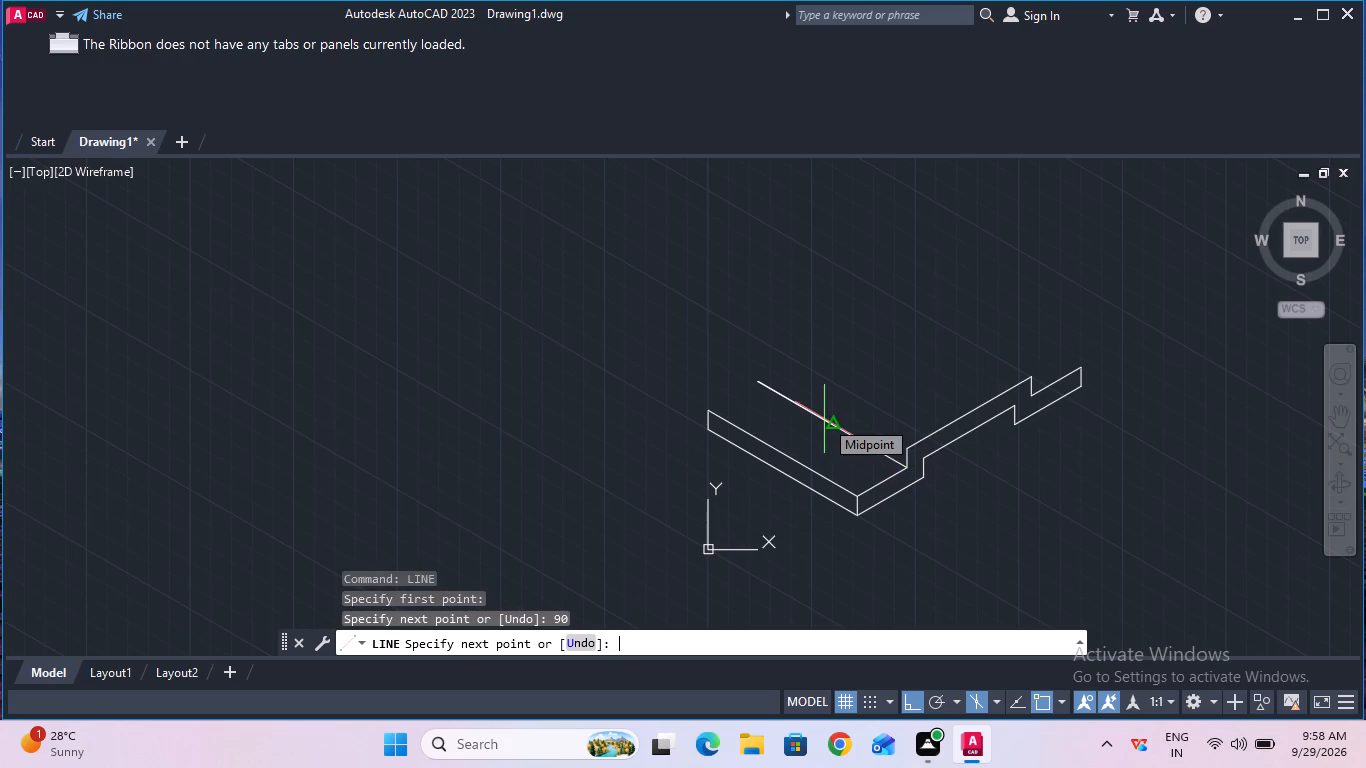
key("F5")
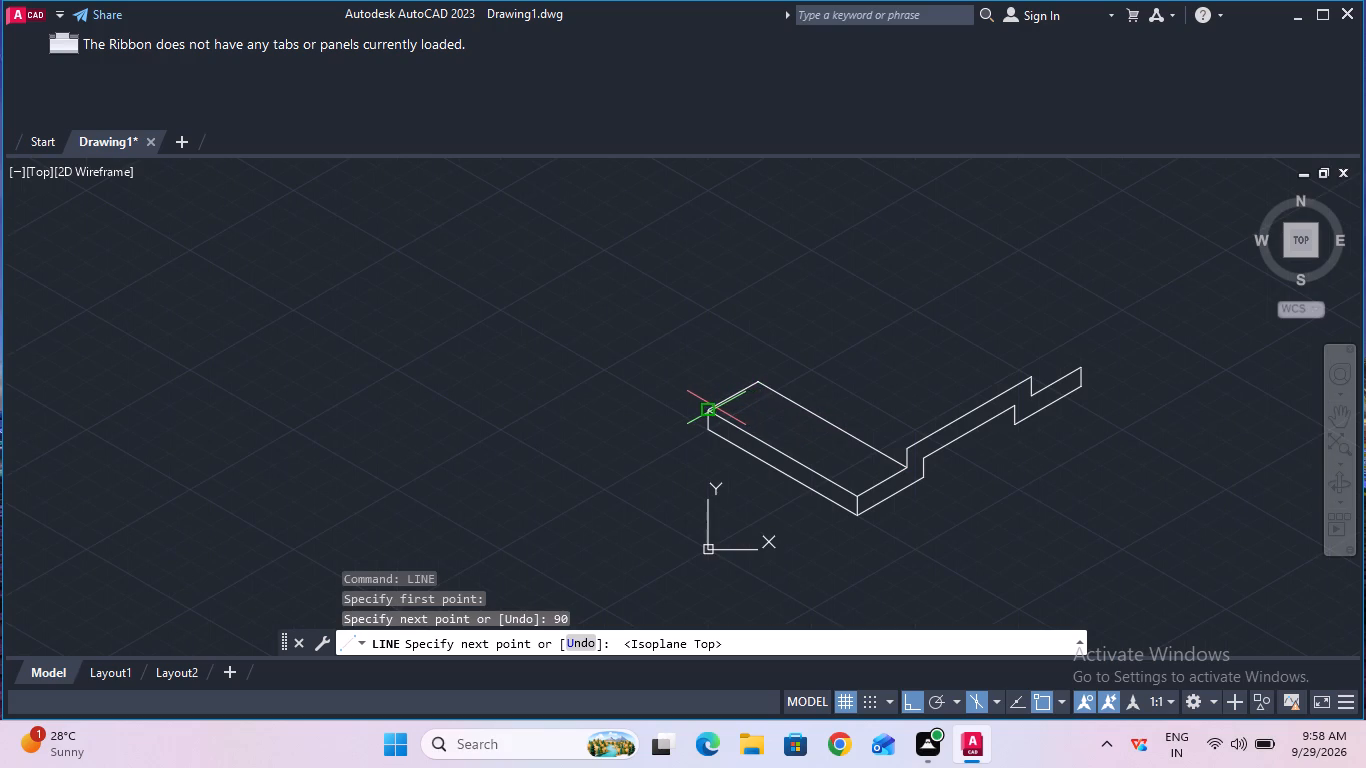
left_click(716, 409)
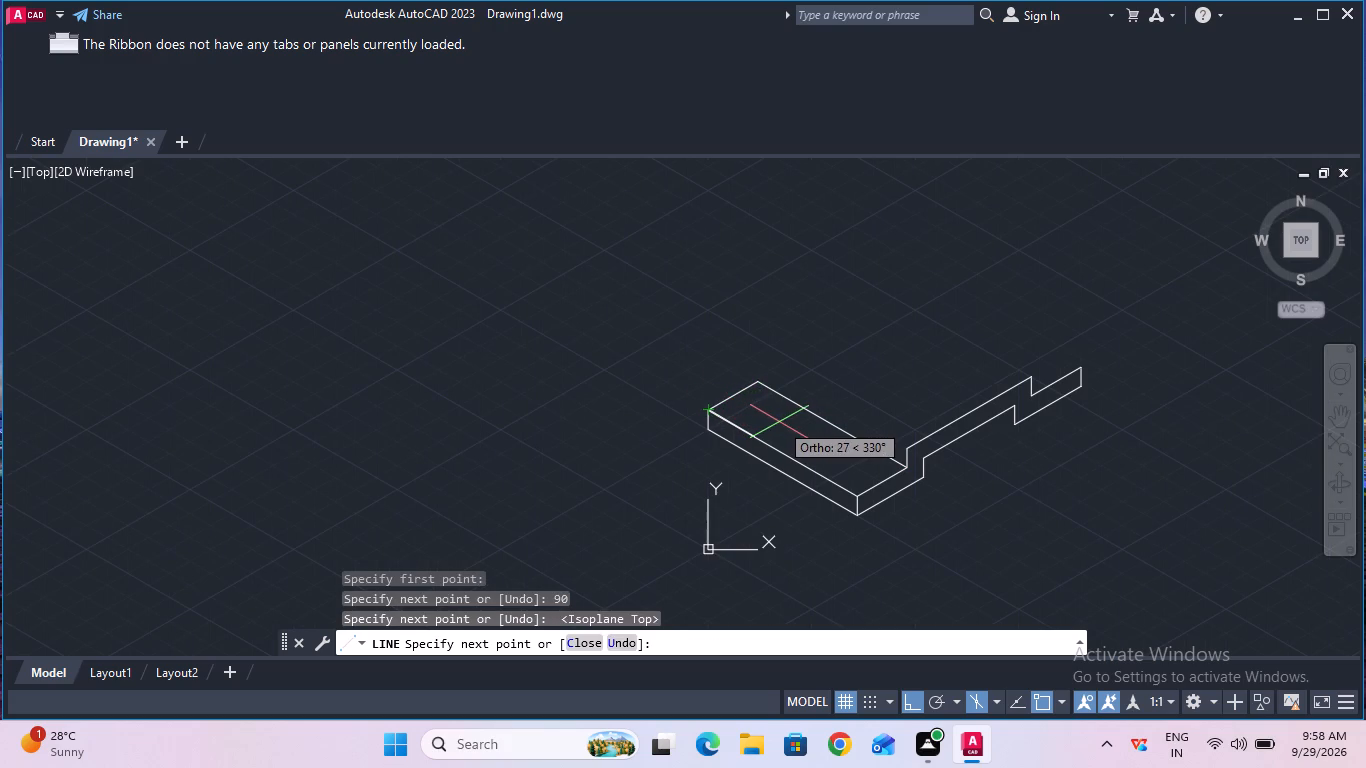
key("Escape")
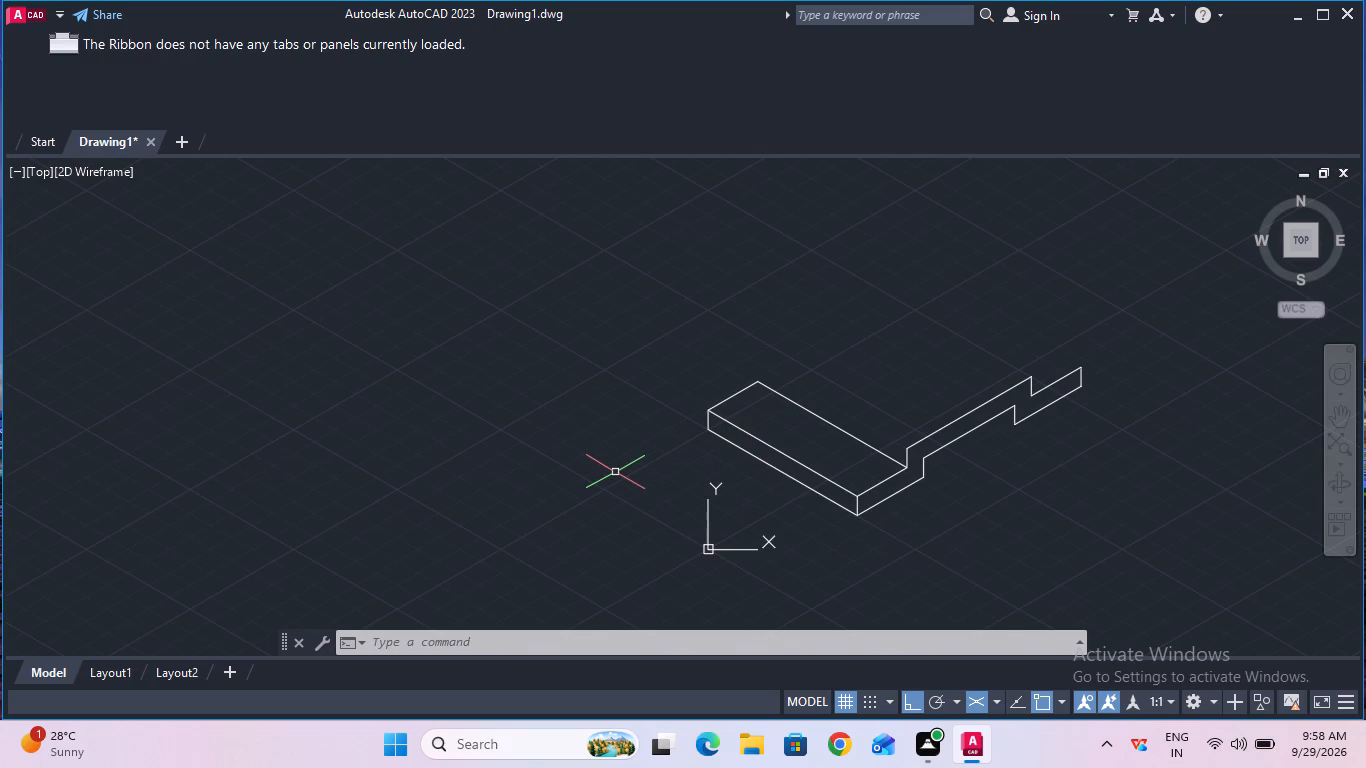
Check which linetypes are available in the drawing's properties.
type("pr")
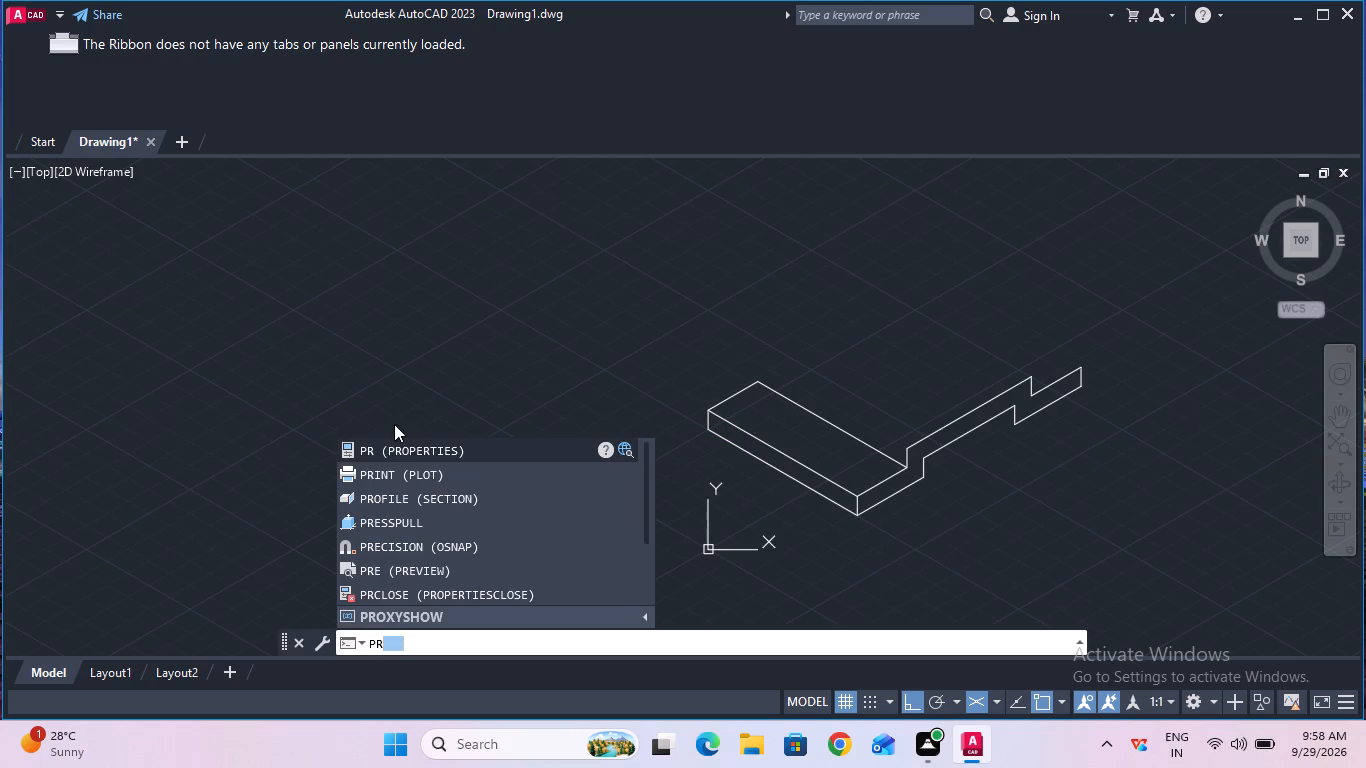
left_click(408, 443)
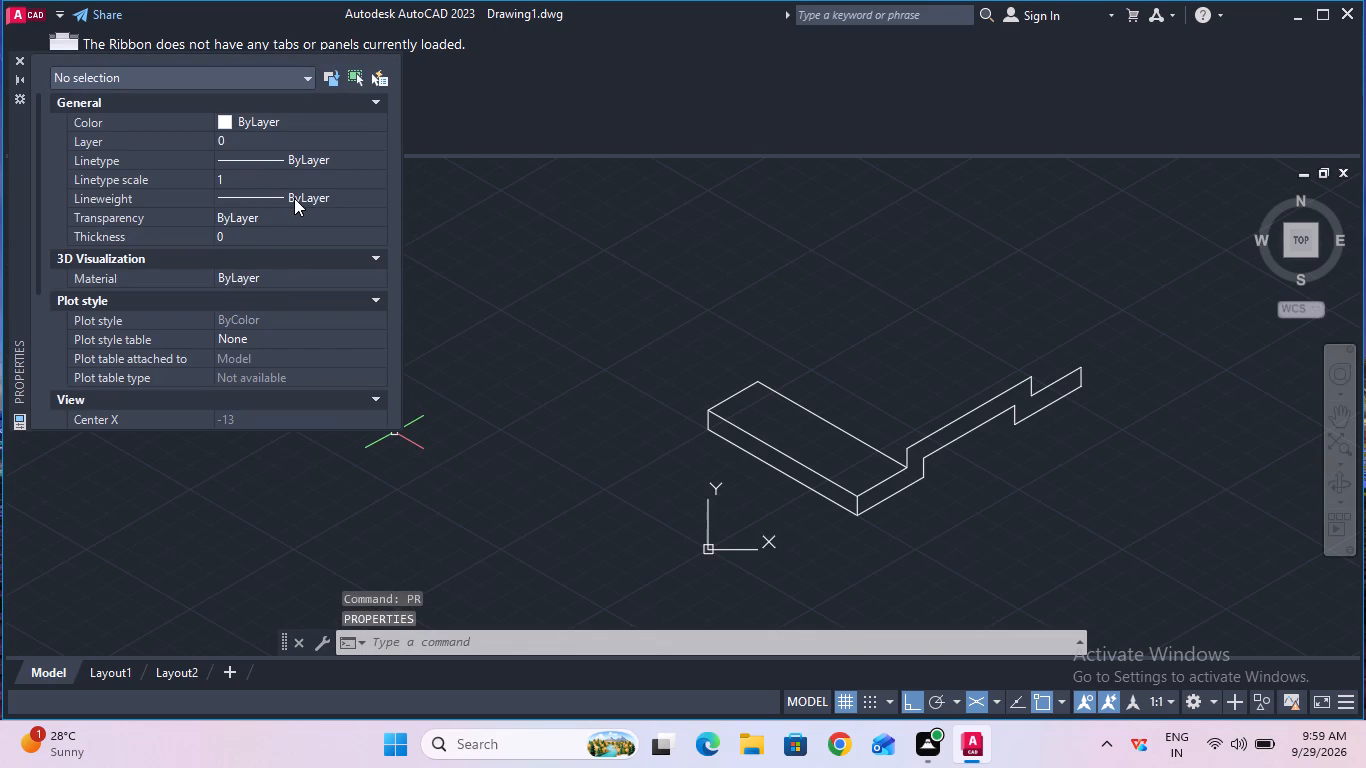
left_click(309, 166)
left_click(309, 166)
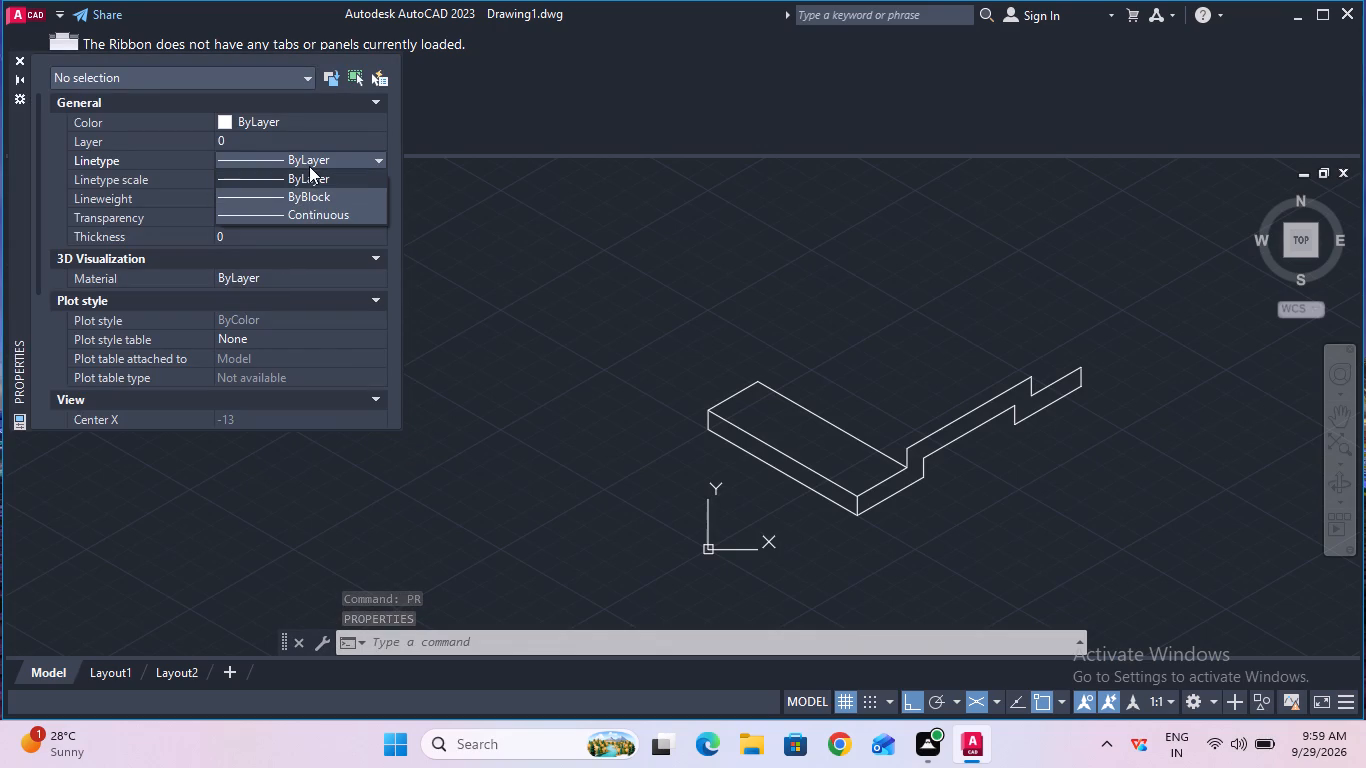
left_click(365, 153)
left_click(365, 153)
left_click(362, 153)
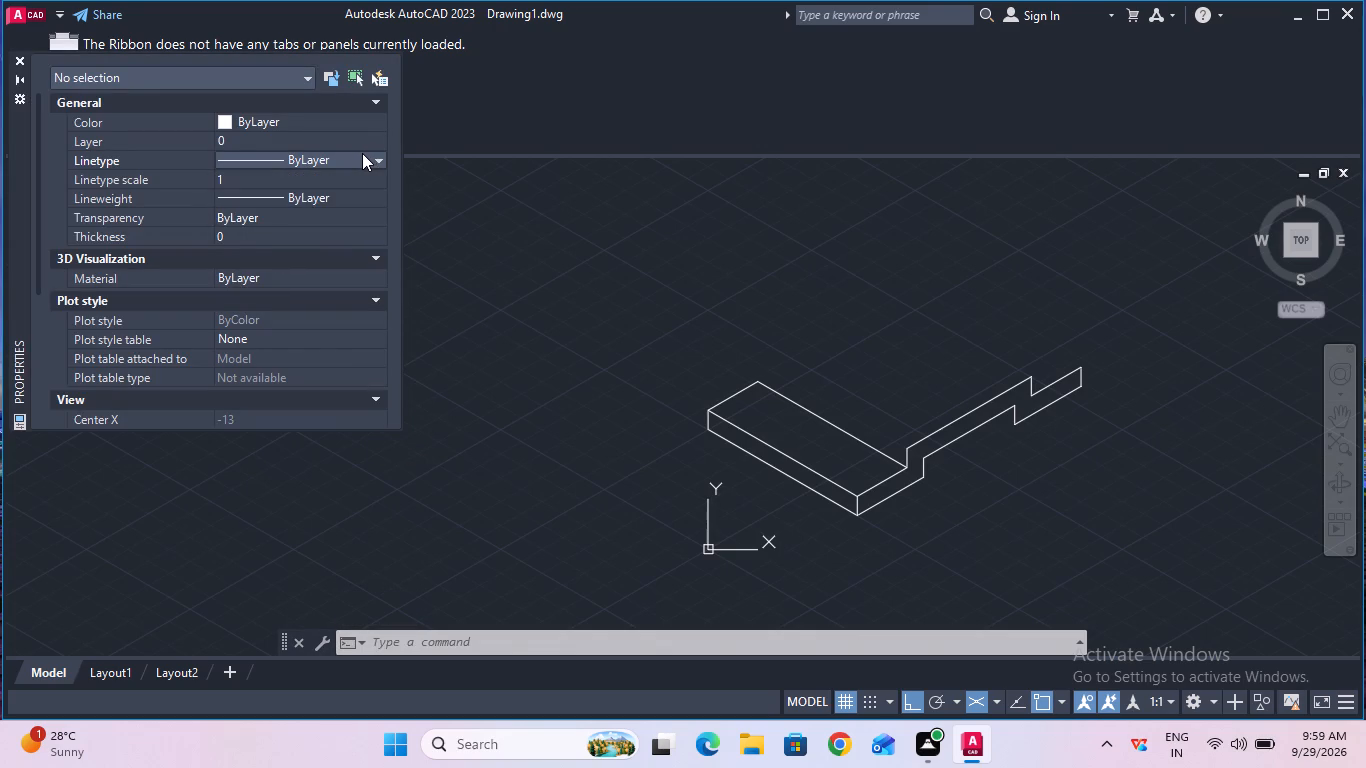
left_click(19, 65)
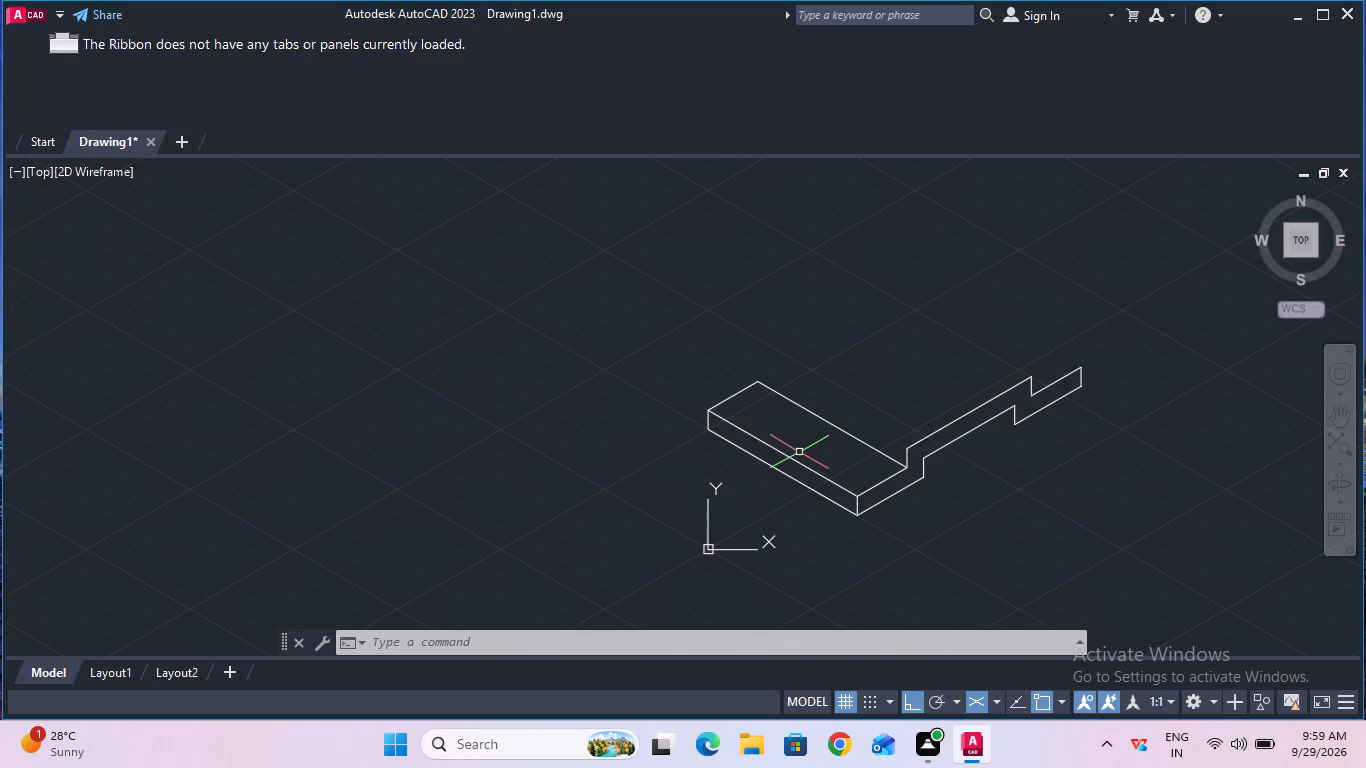
Add a centerline across the base's top face, midway between its two short end edges.
type("cl")
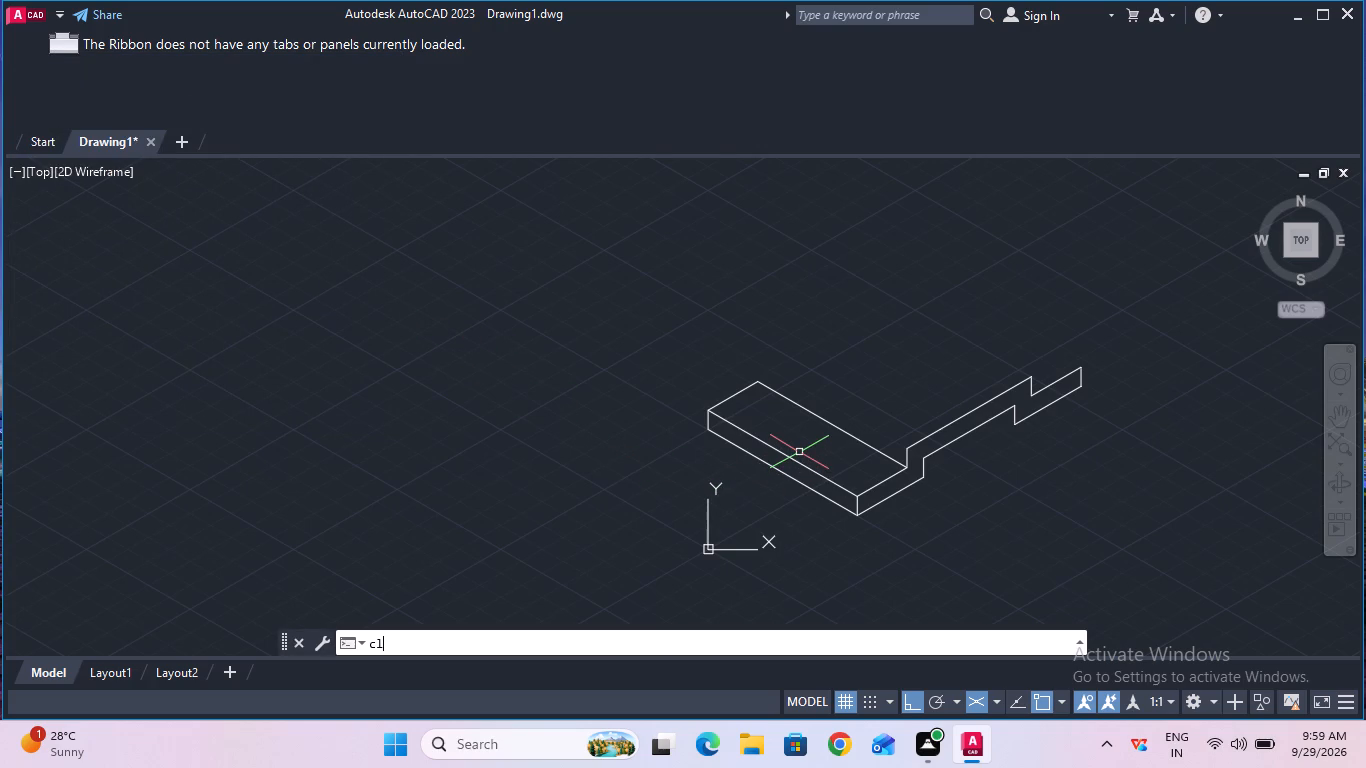
left_click(542, 425)
left_click(736, 395)
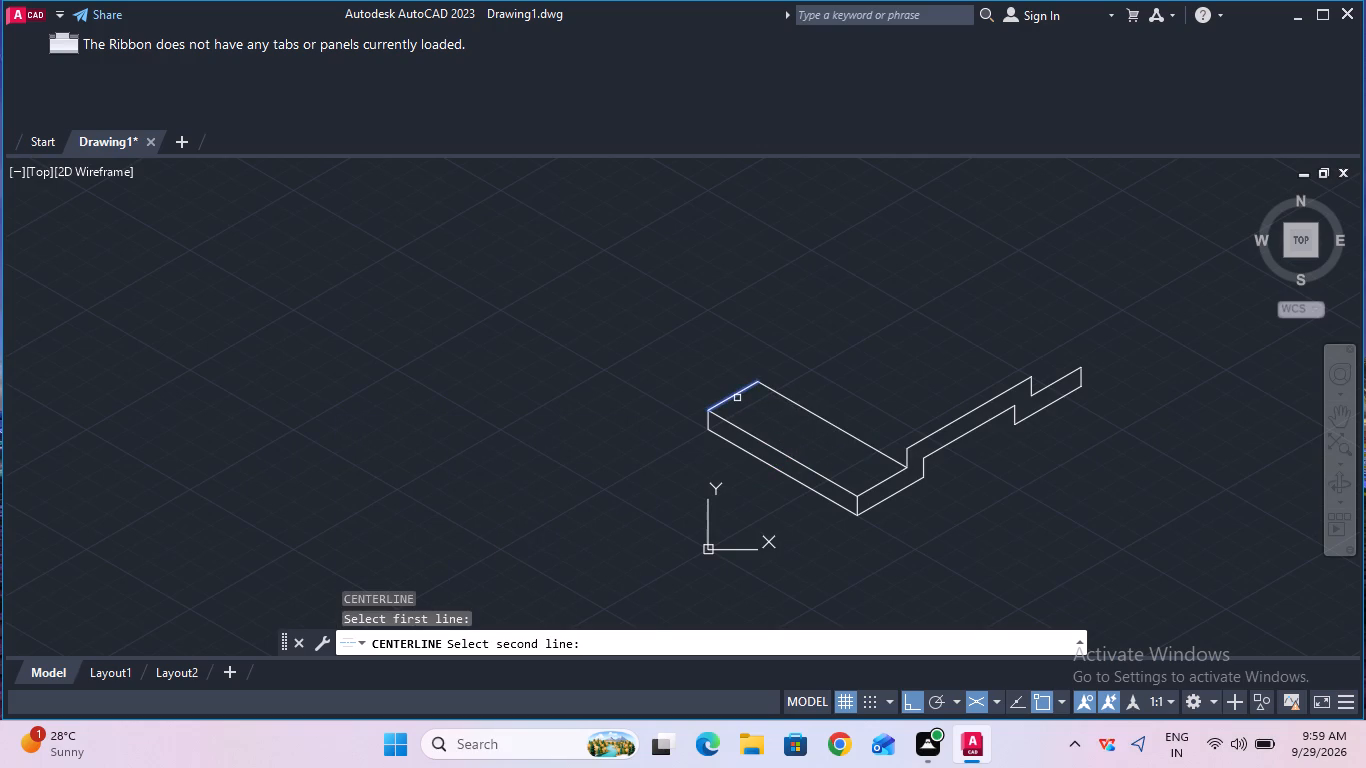
left_click(885, 483)
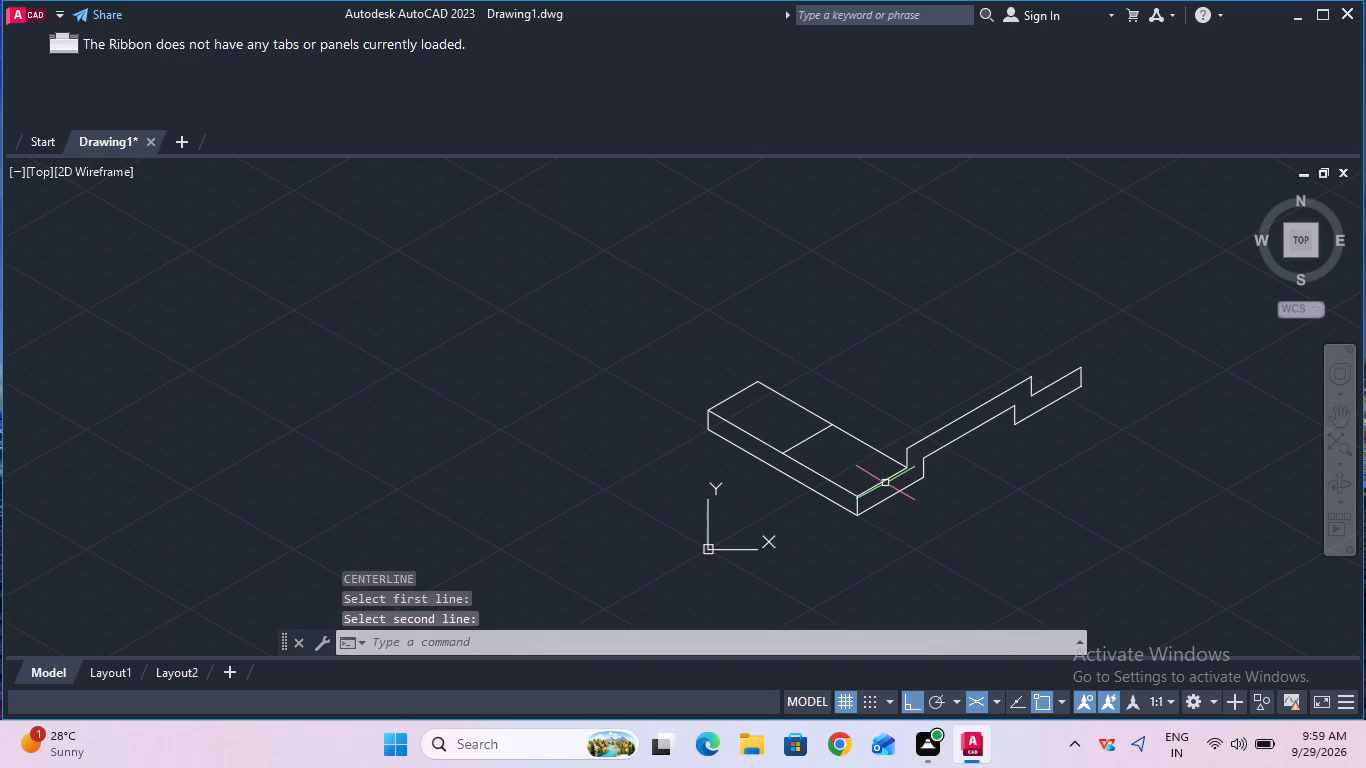
Add a centerline on the base's long side face, midway between its two vertical end edges.
scroll(791, 469, "up", 2, "ctrl")
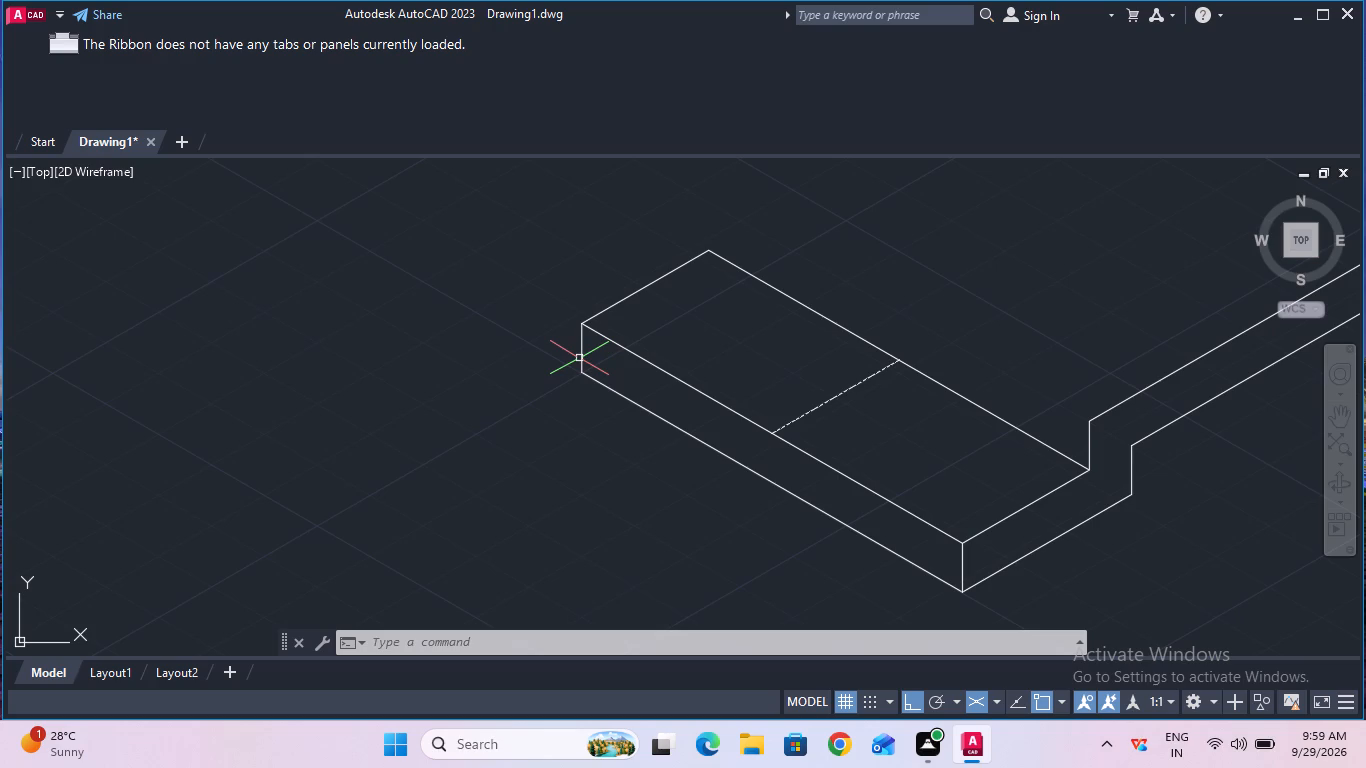
type("cl")
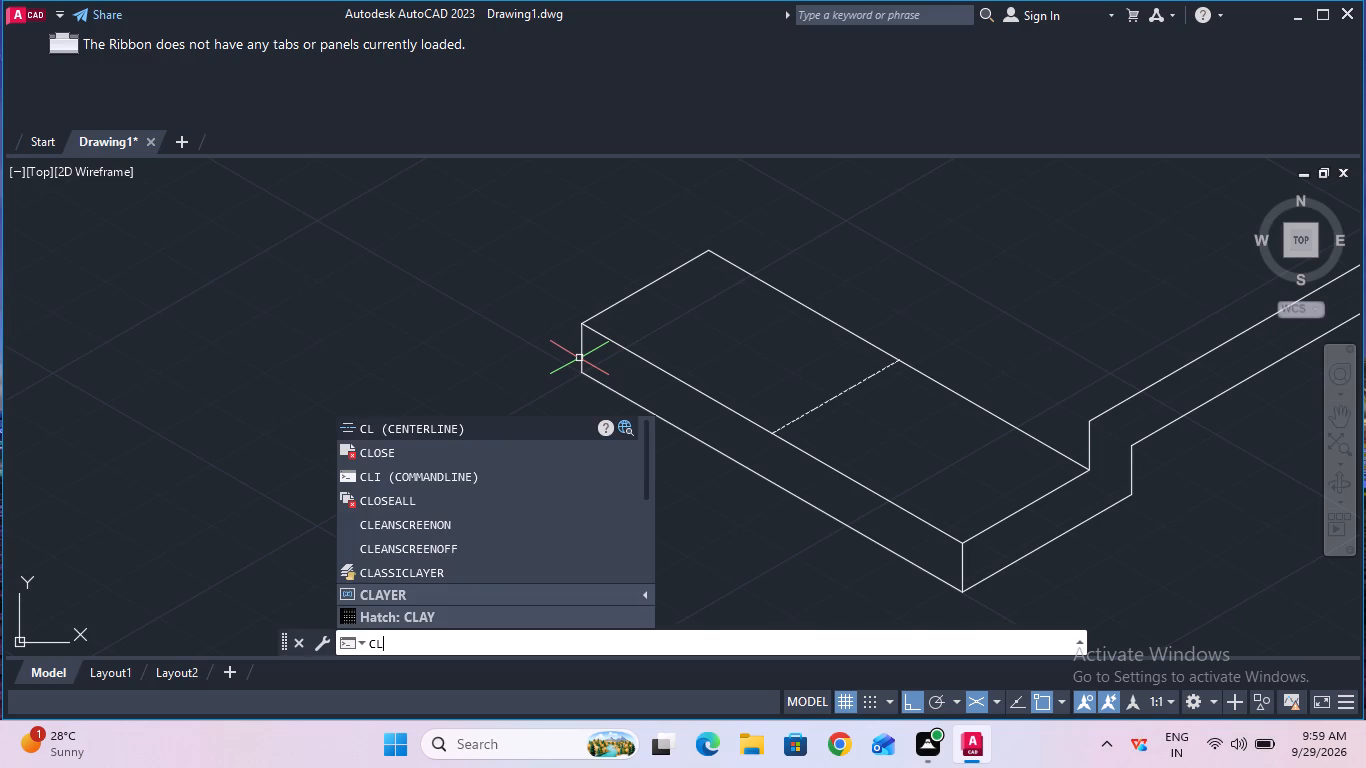
left_click(470, 422)
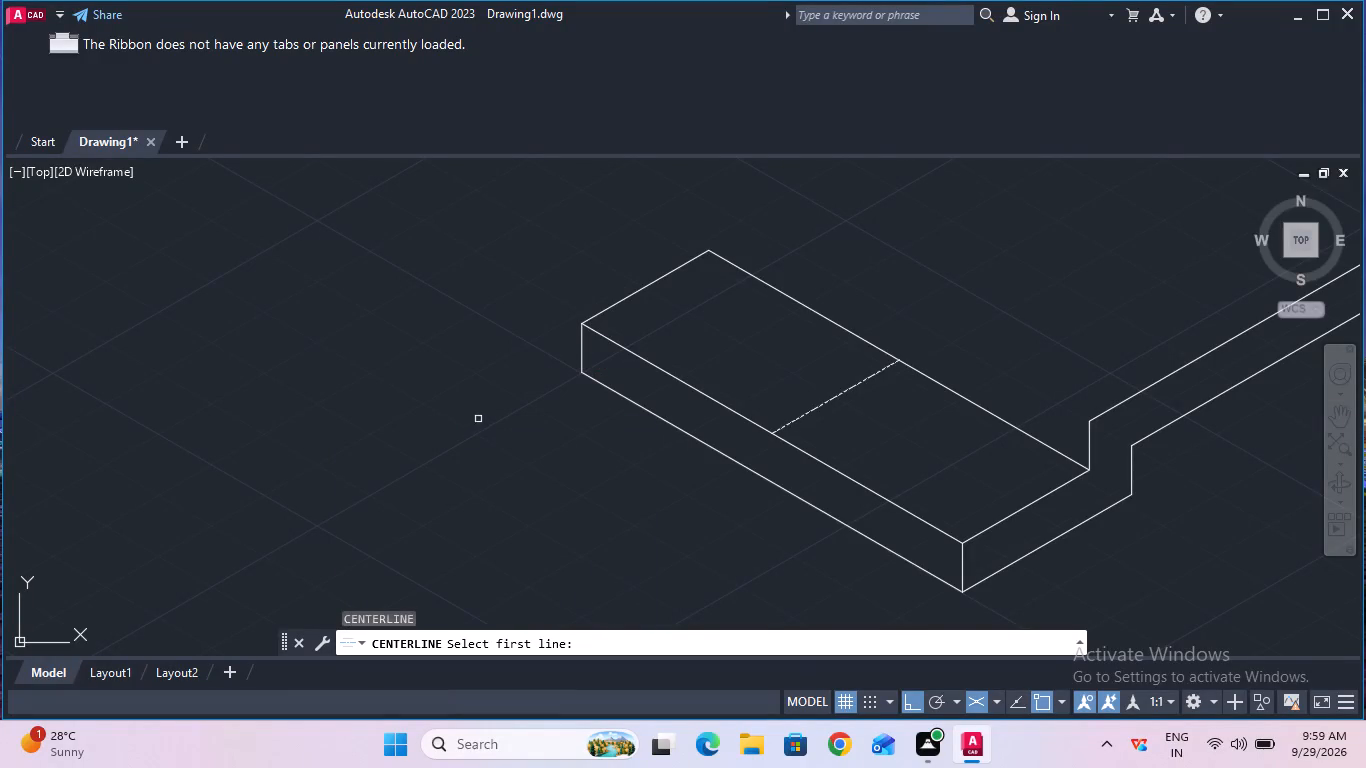
left_click(588, 358)
left_click(582, 356)
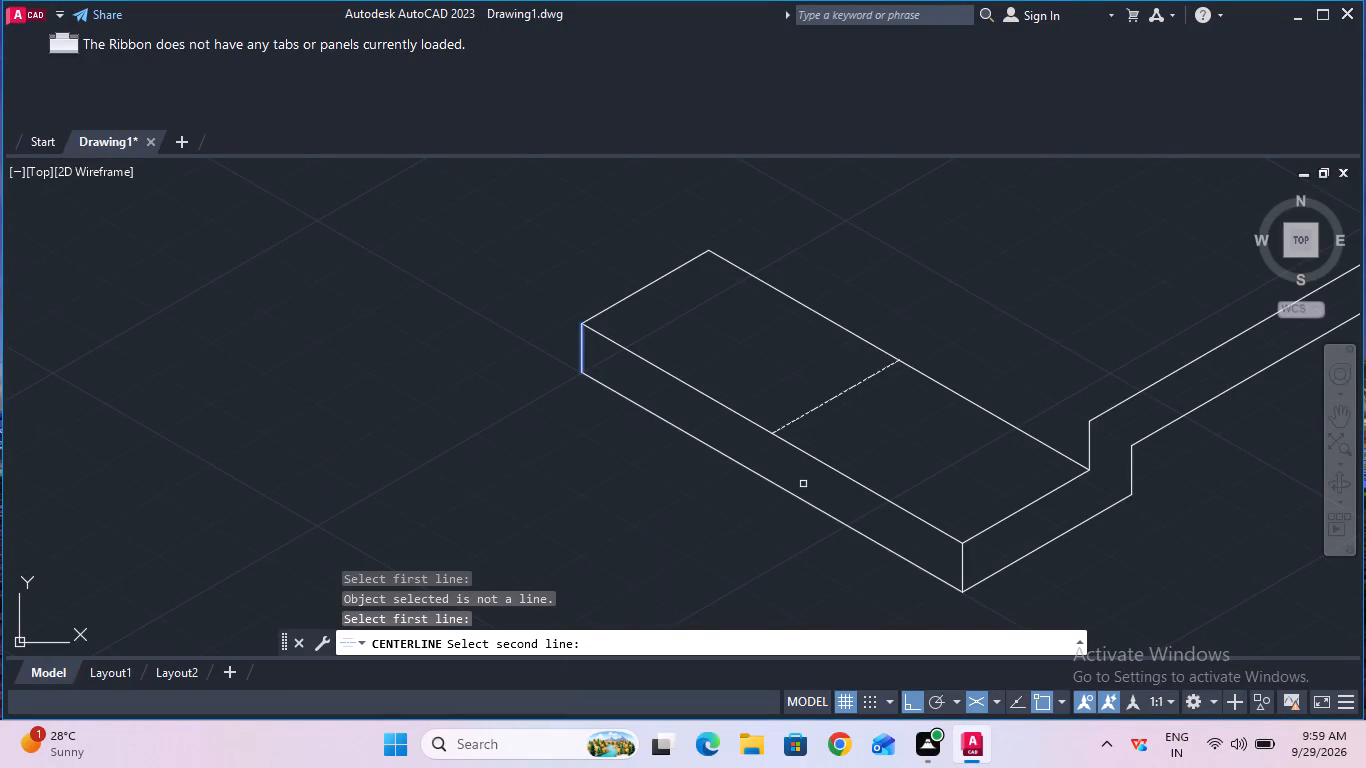
left_click(965, 568)
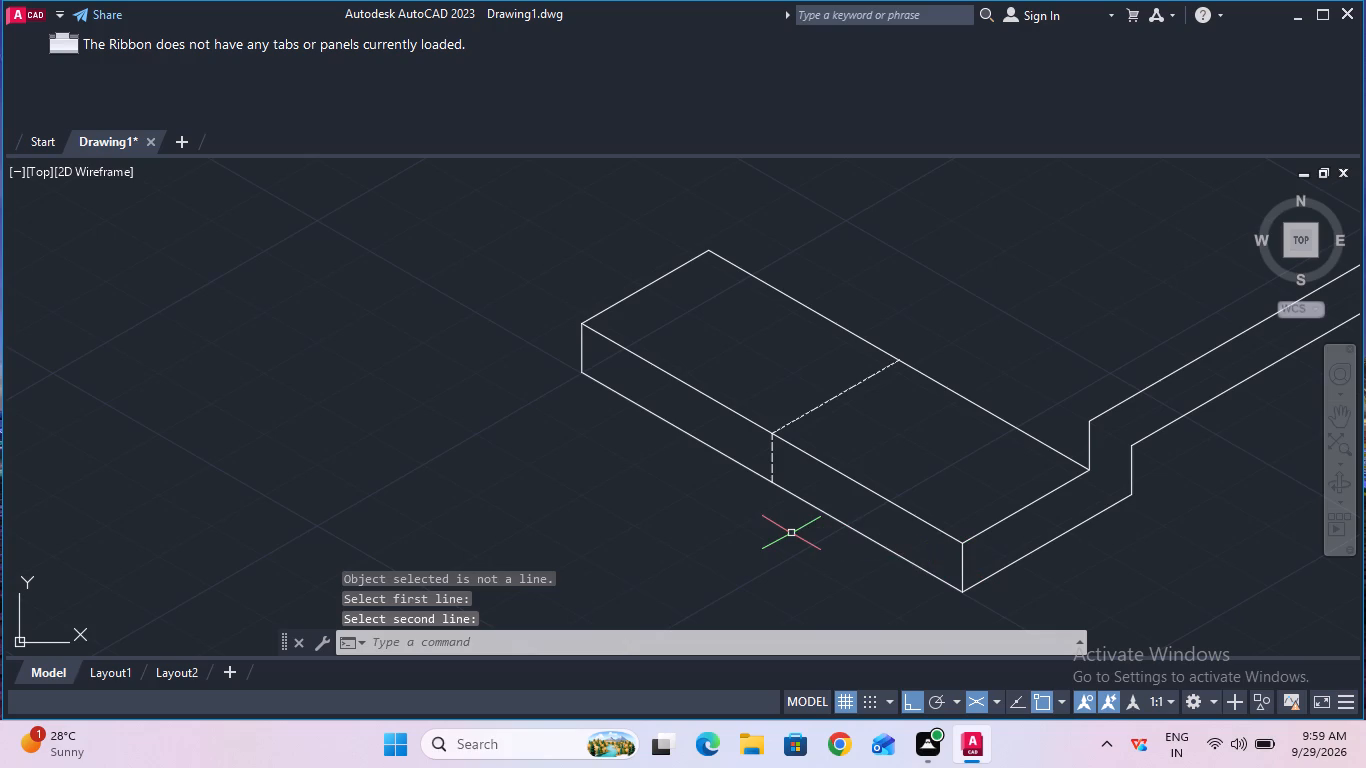
key("Escape")
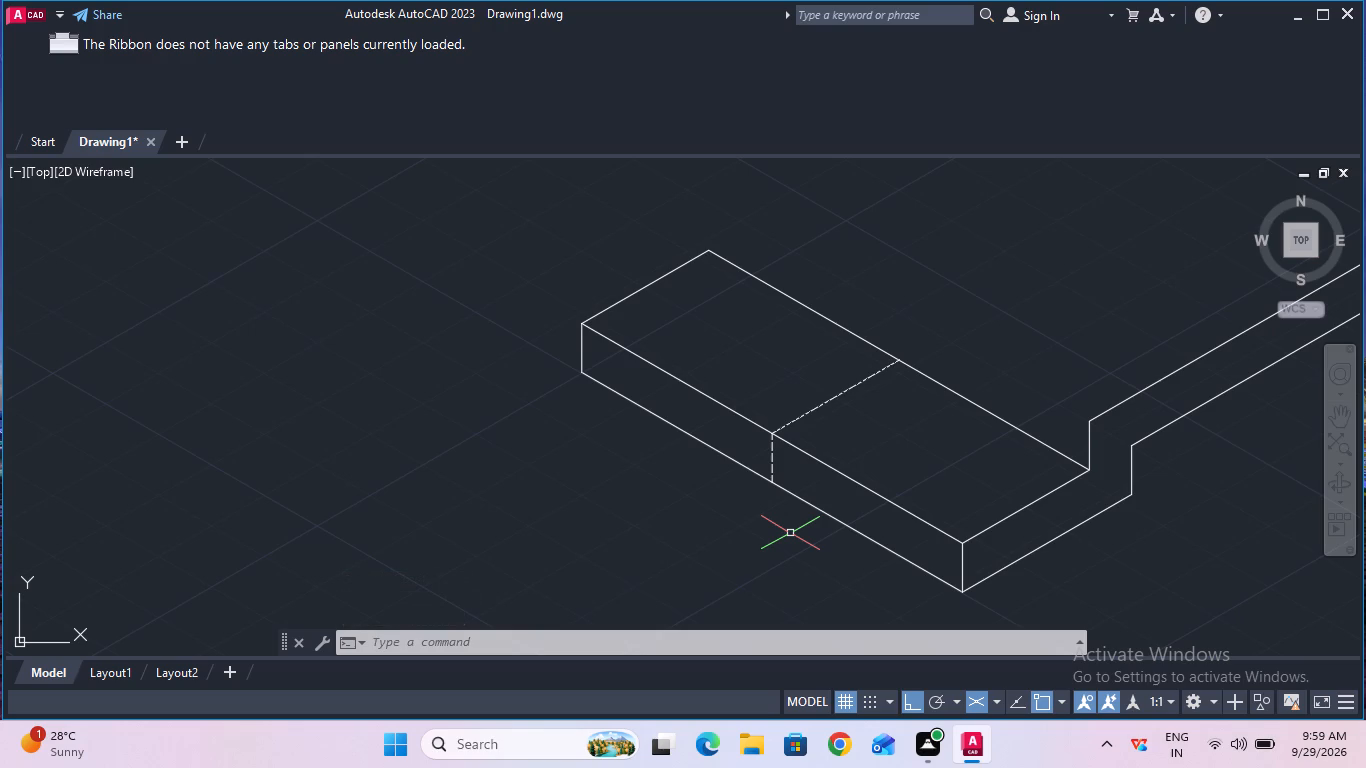
Draw a 90 mm line along 150° from the top of the first riser, and close it down to the base top face's far corner.
scroll(800, 377, "down", 1, "ctrl")
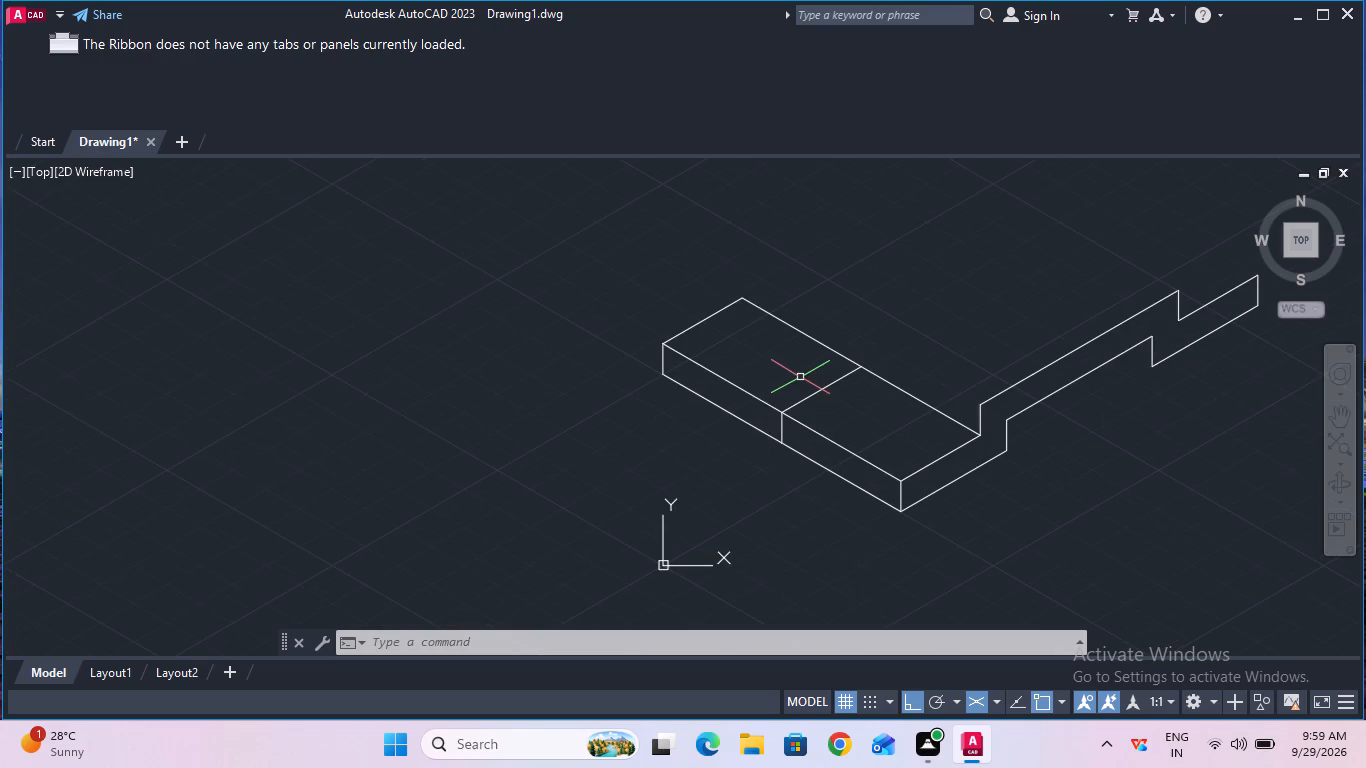
type("line")
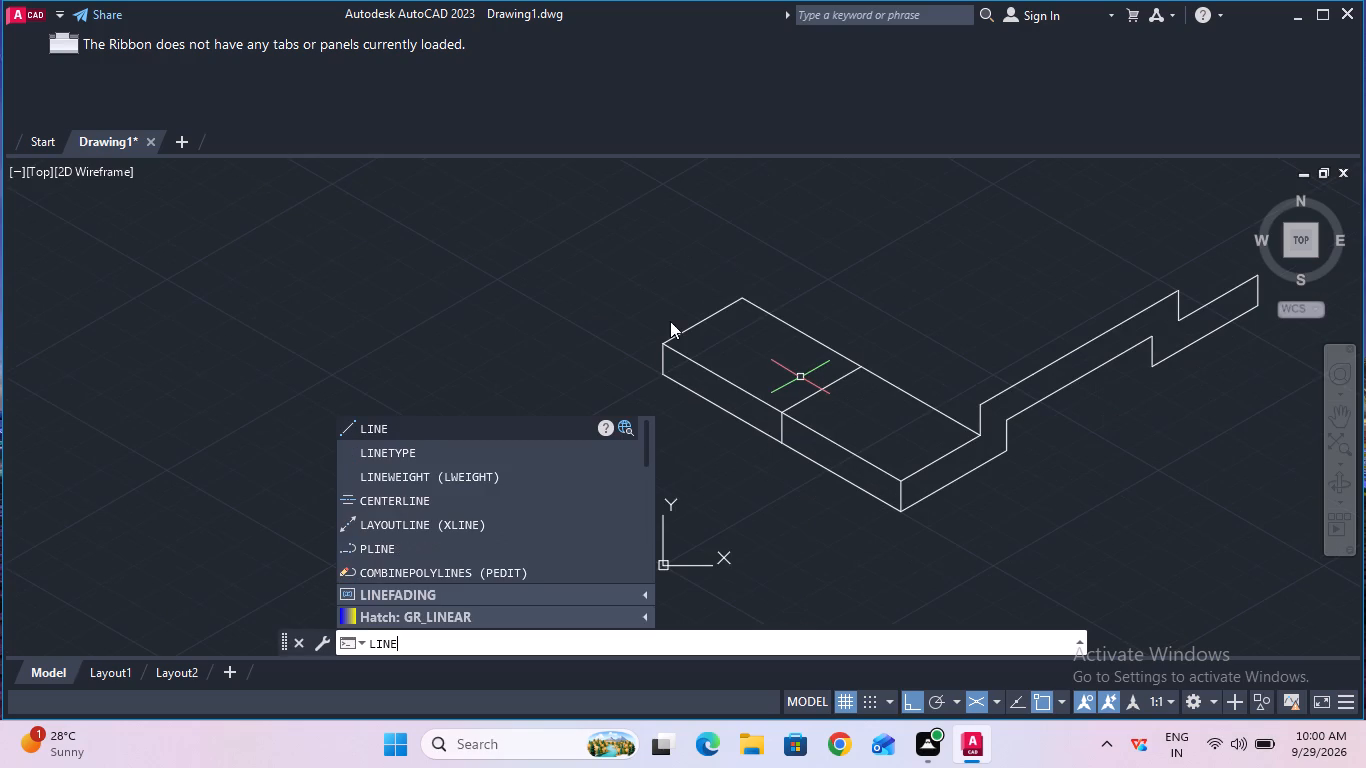
left_click(490, 428)
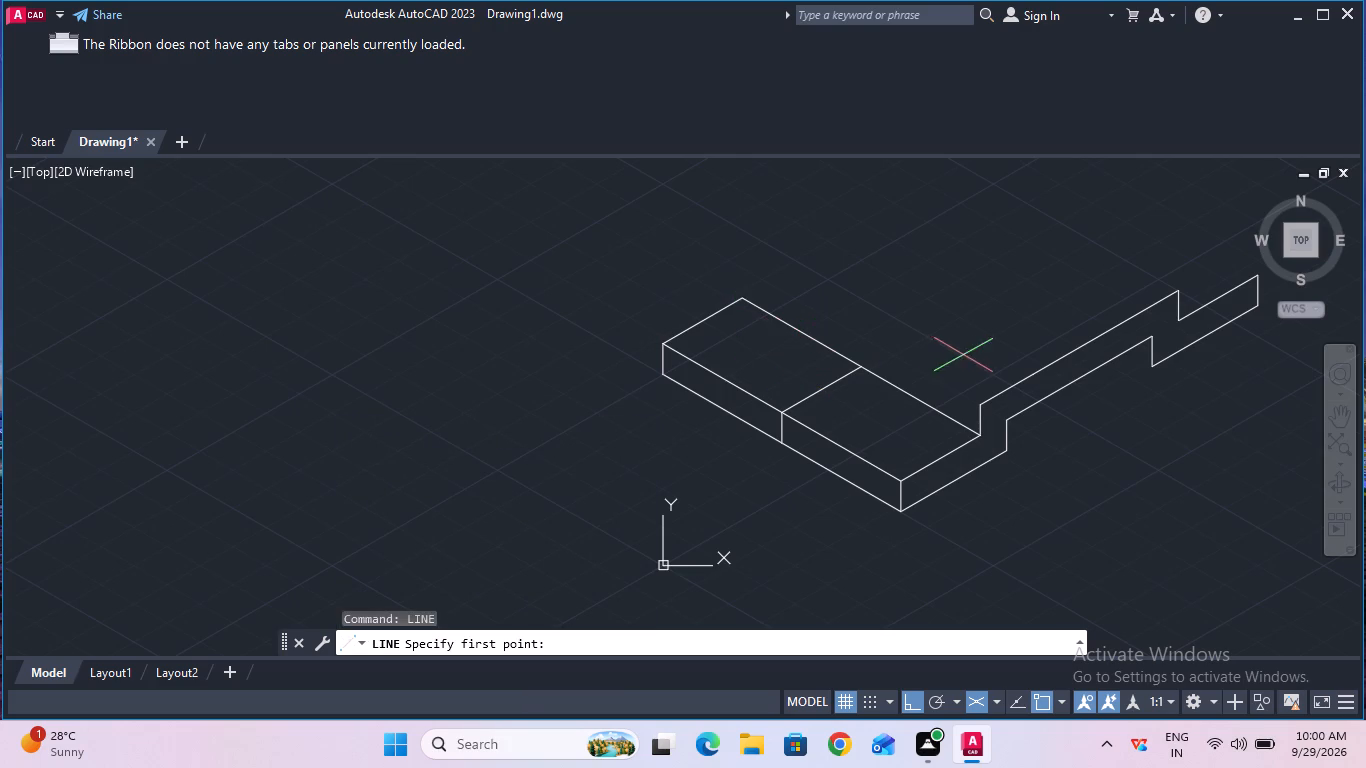
left_click(977, 402)
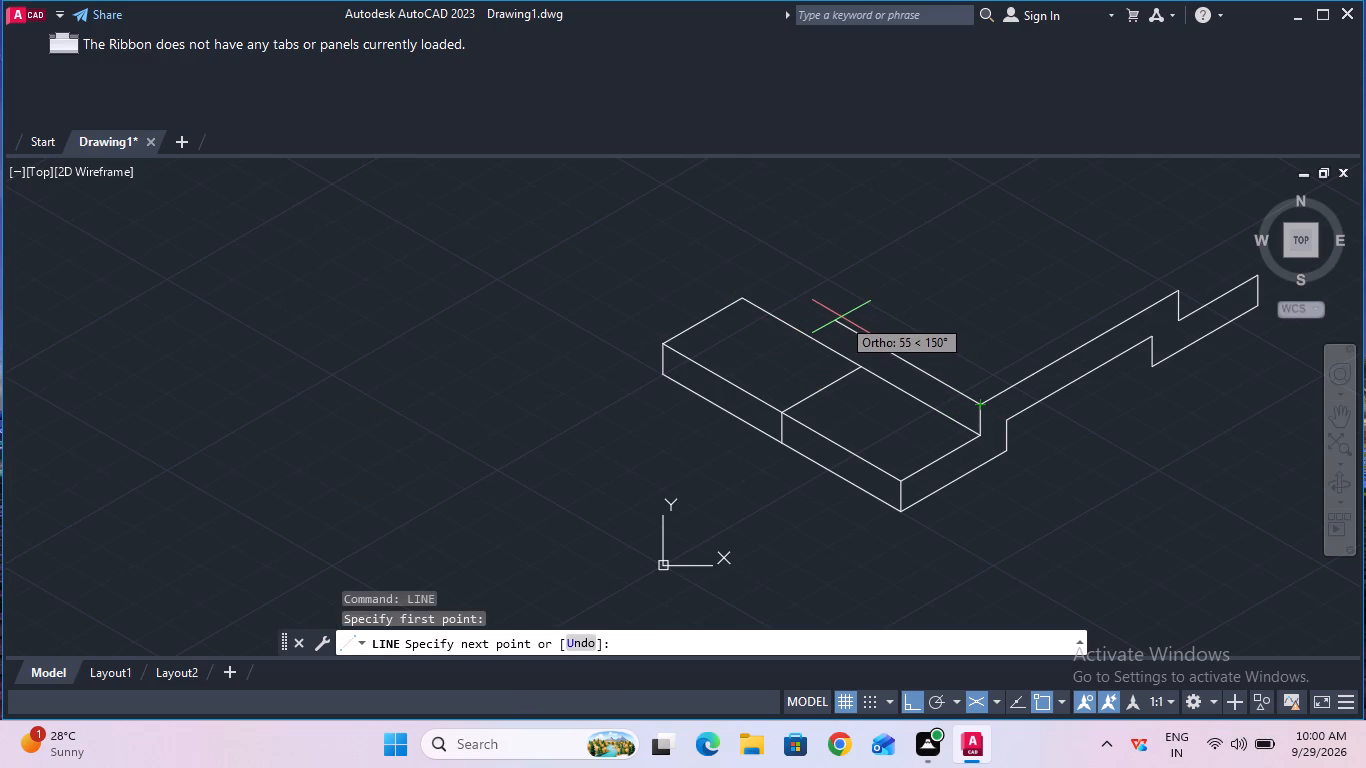
type("90")
key("Return")
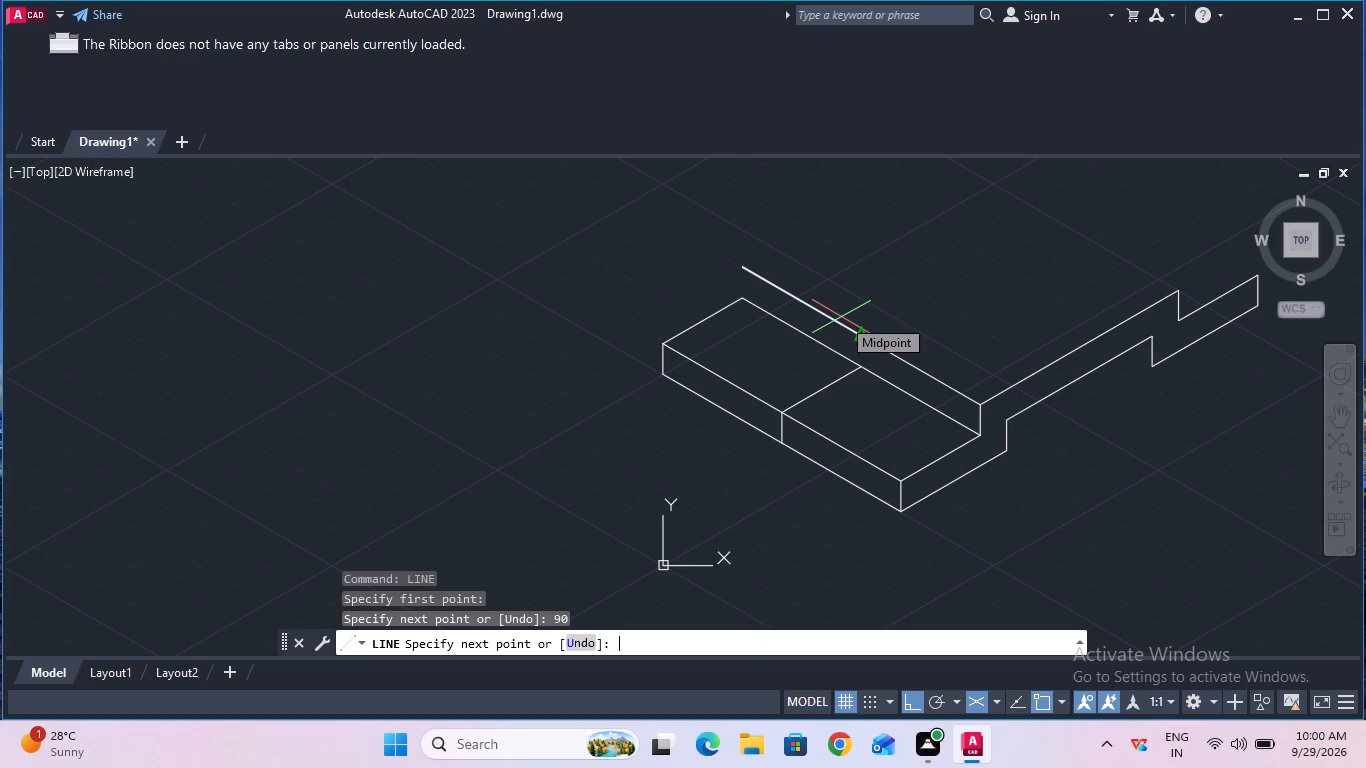
left_click(743, 300)
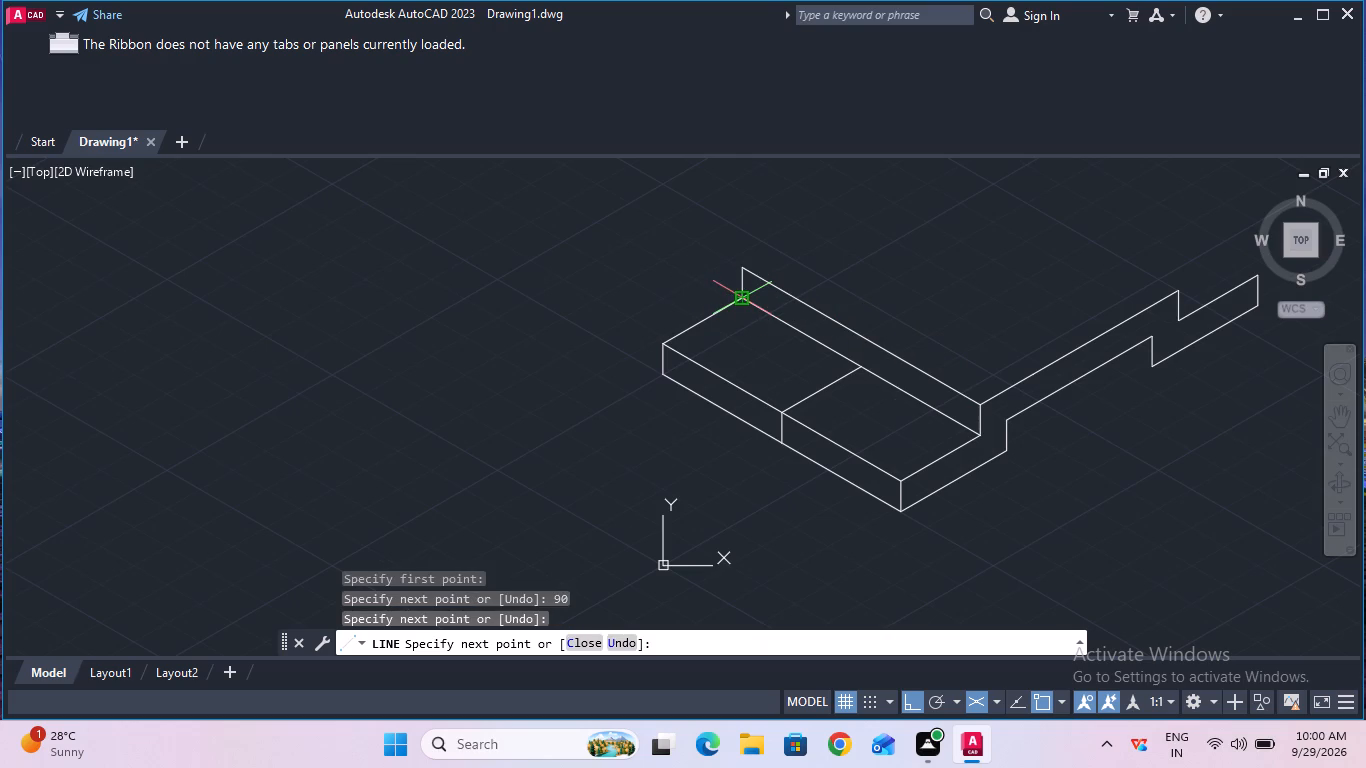
key("Escape")
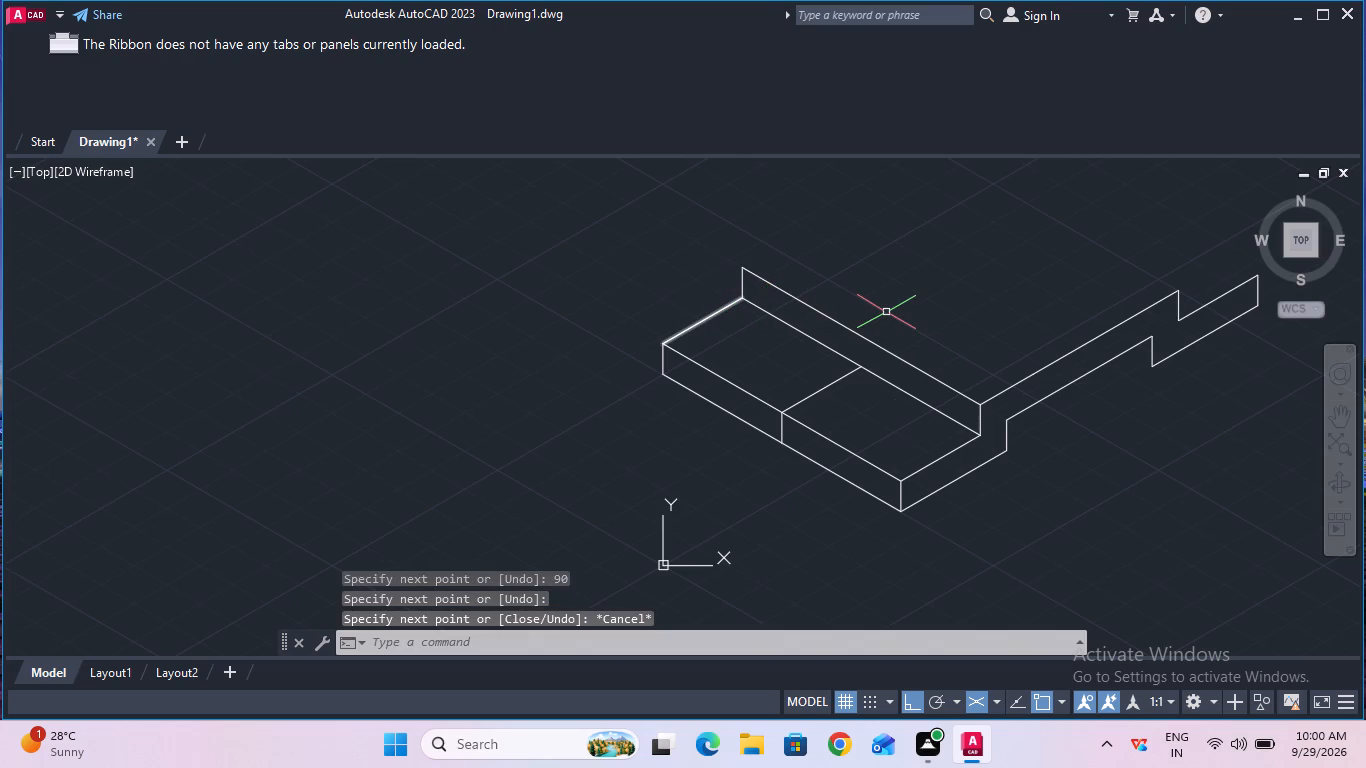
Explode the centerline across the base's top face into a separate line.
left_click(824, 386)
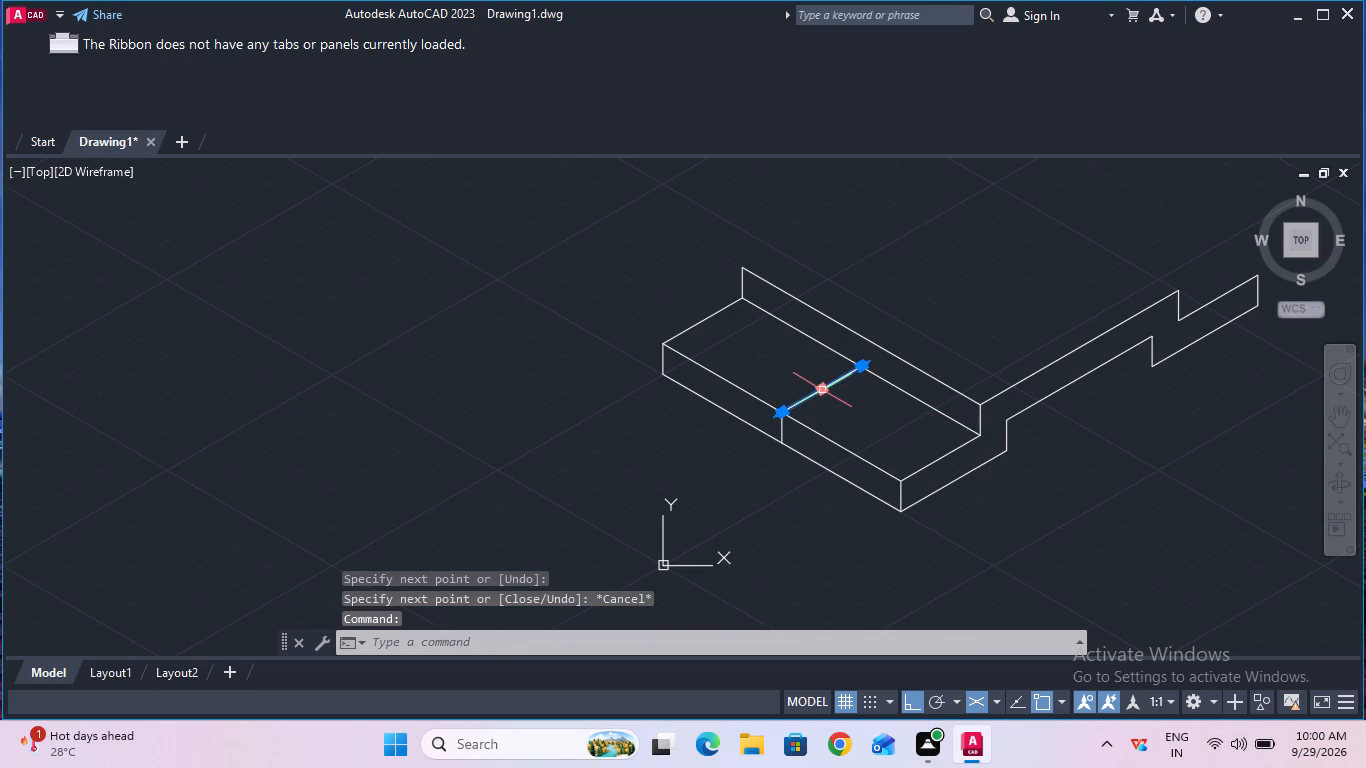
key("e")
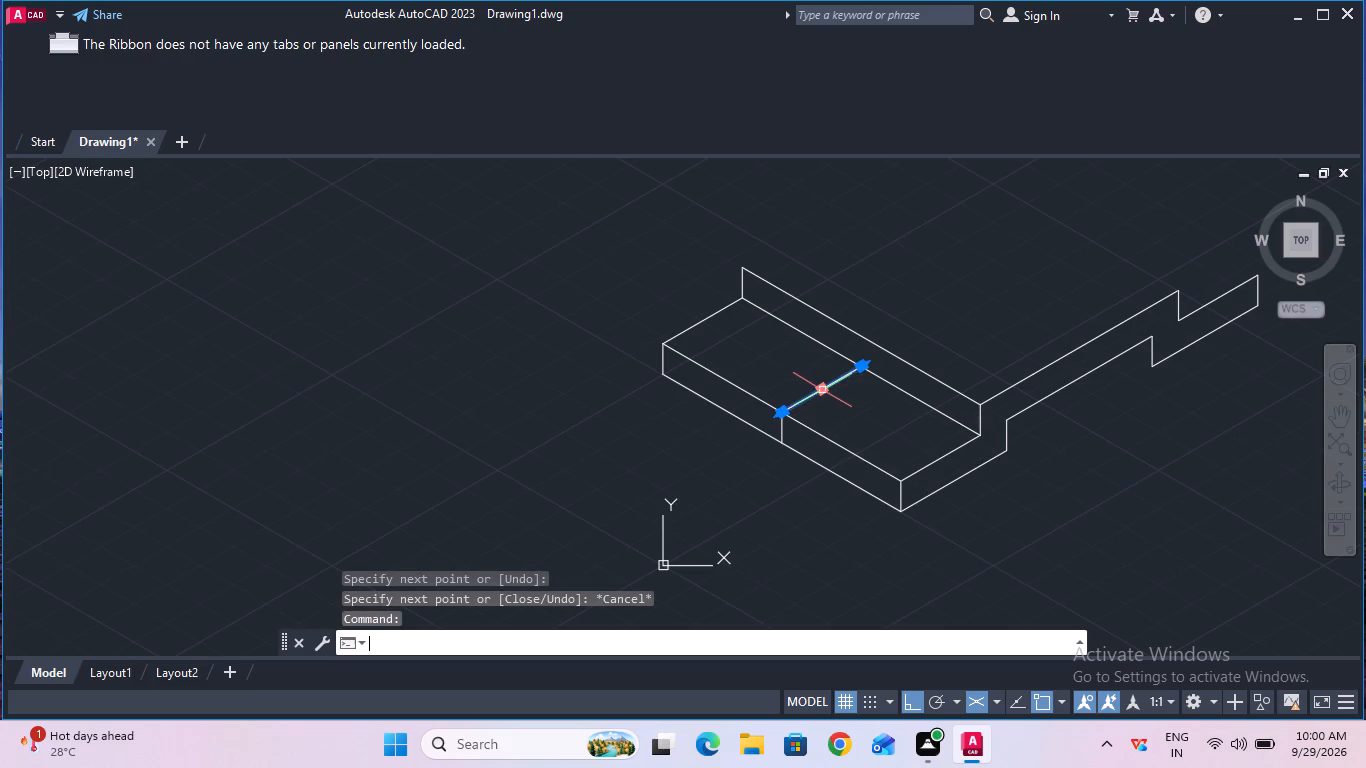
key("x")
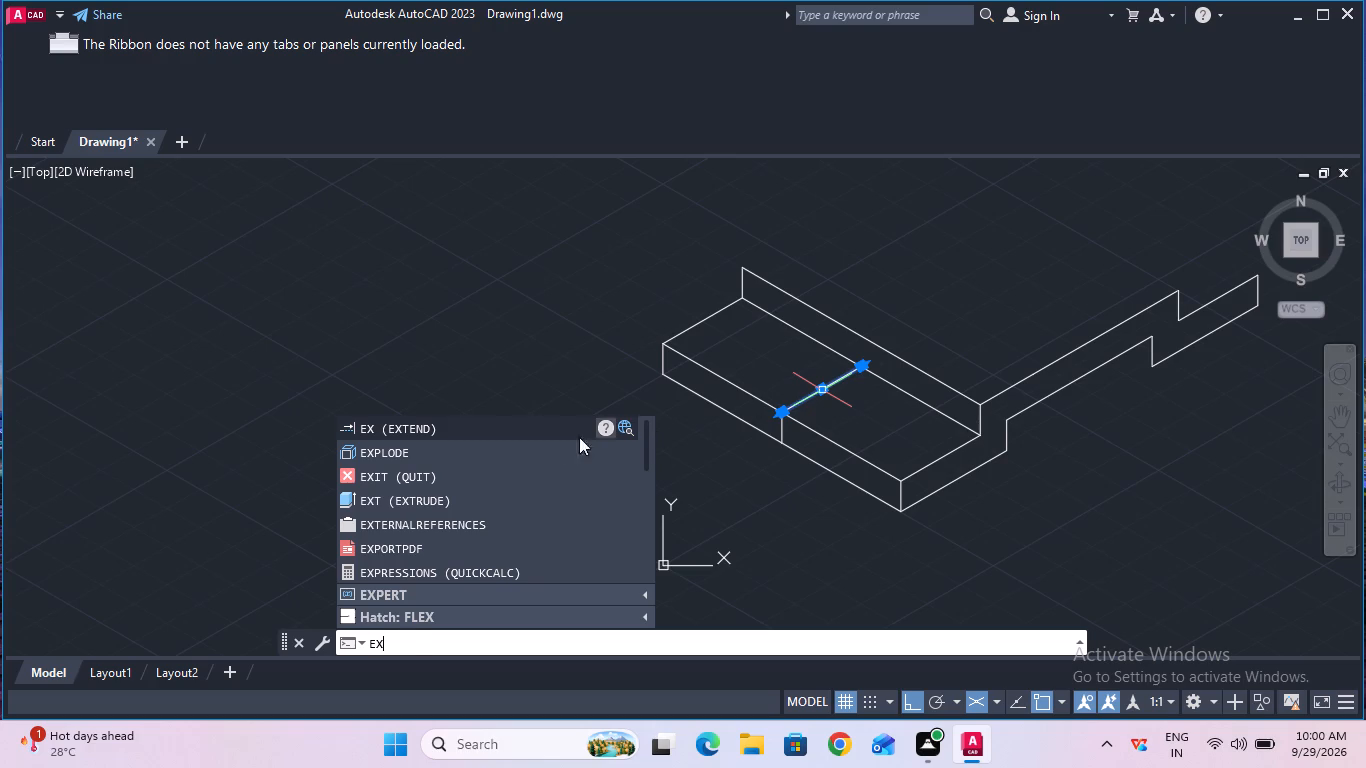
left_click(520, 450)
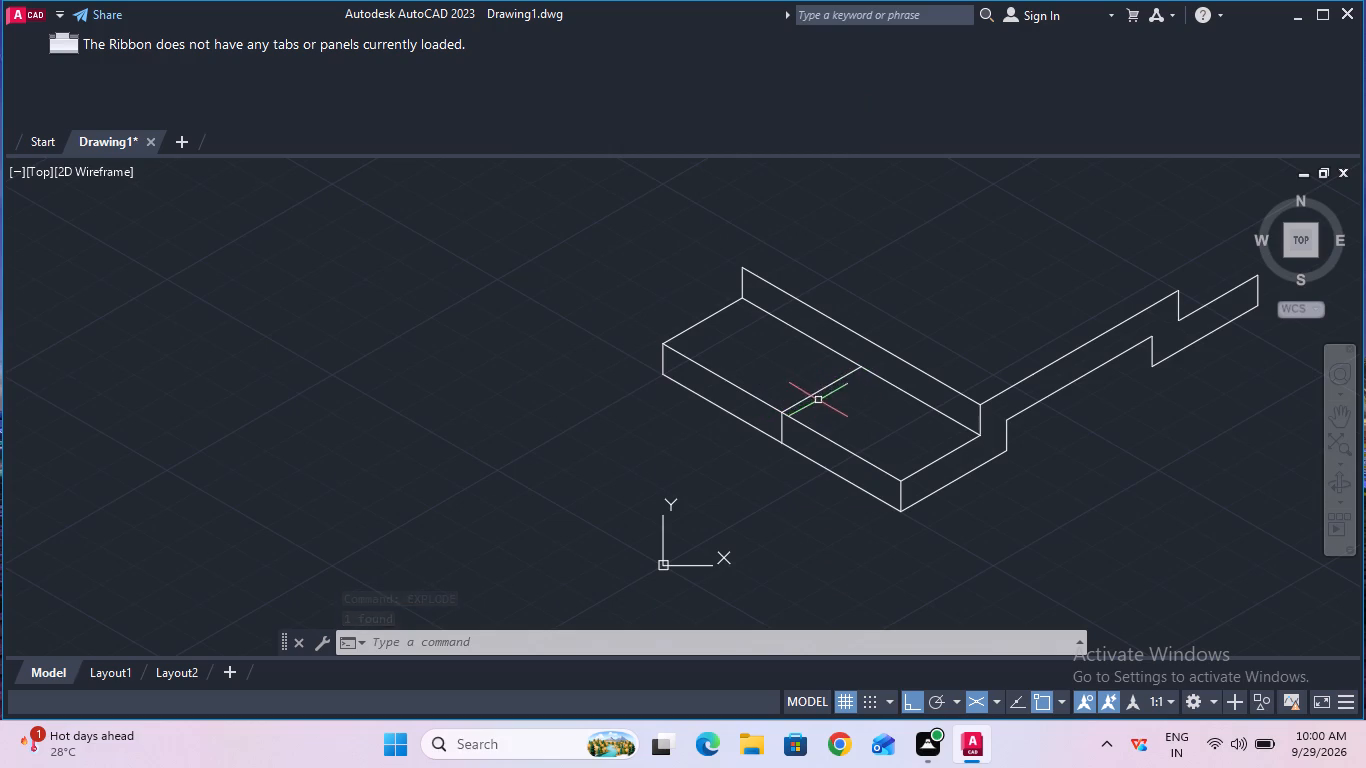
Offset the centerline across the base's top face by 5 mm to both sides.
scroll(818, 394, "up", 1, "ctrl")
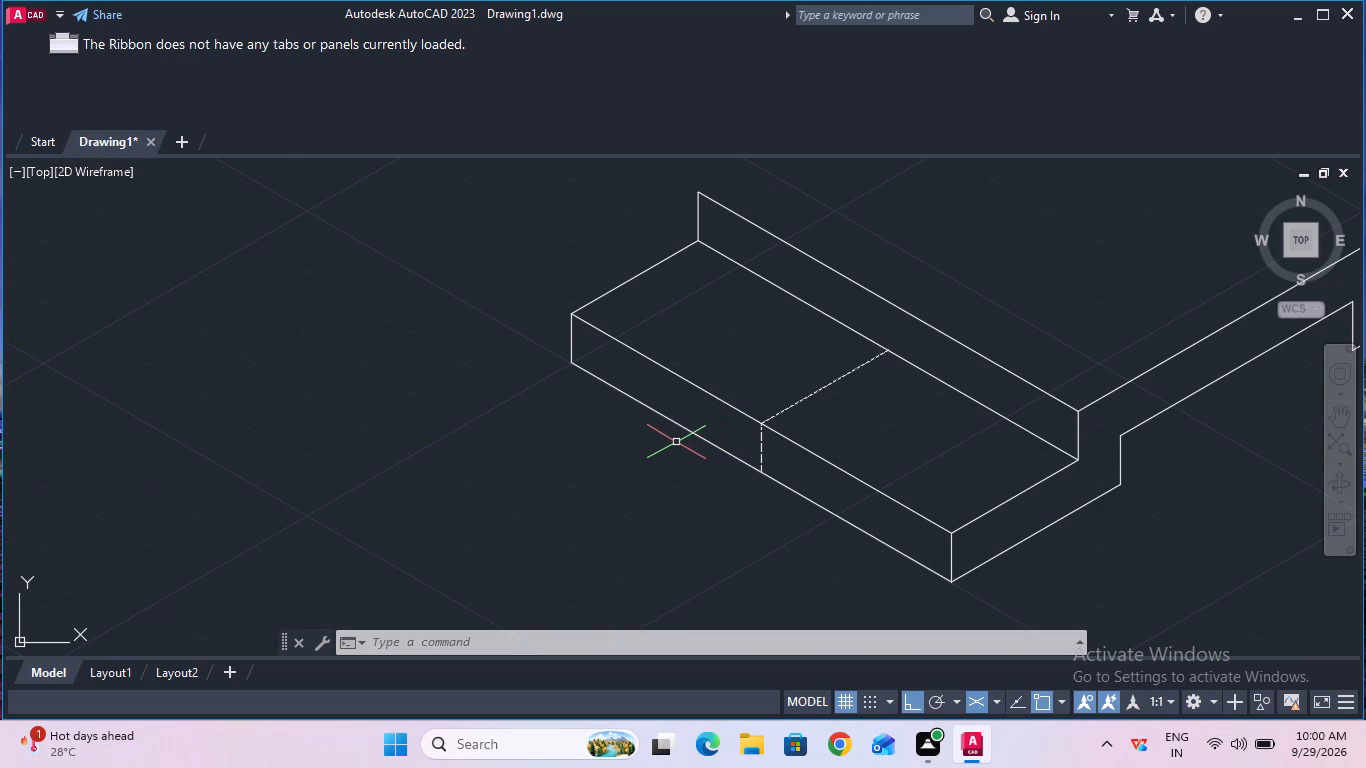
type("off")
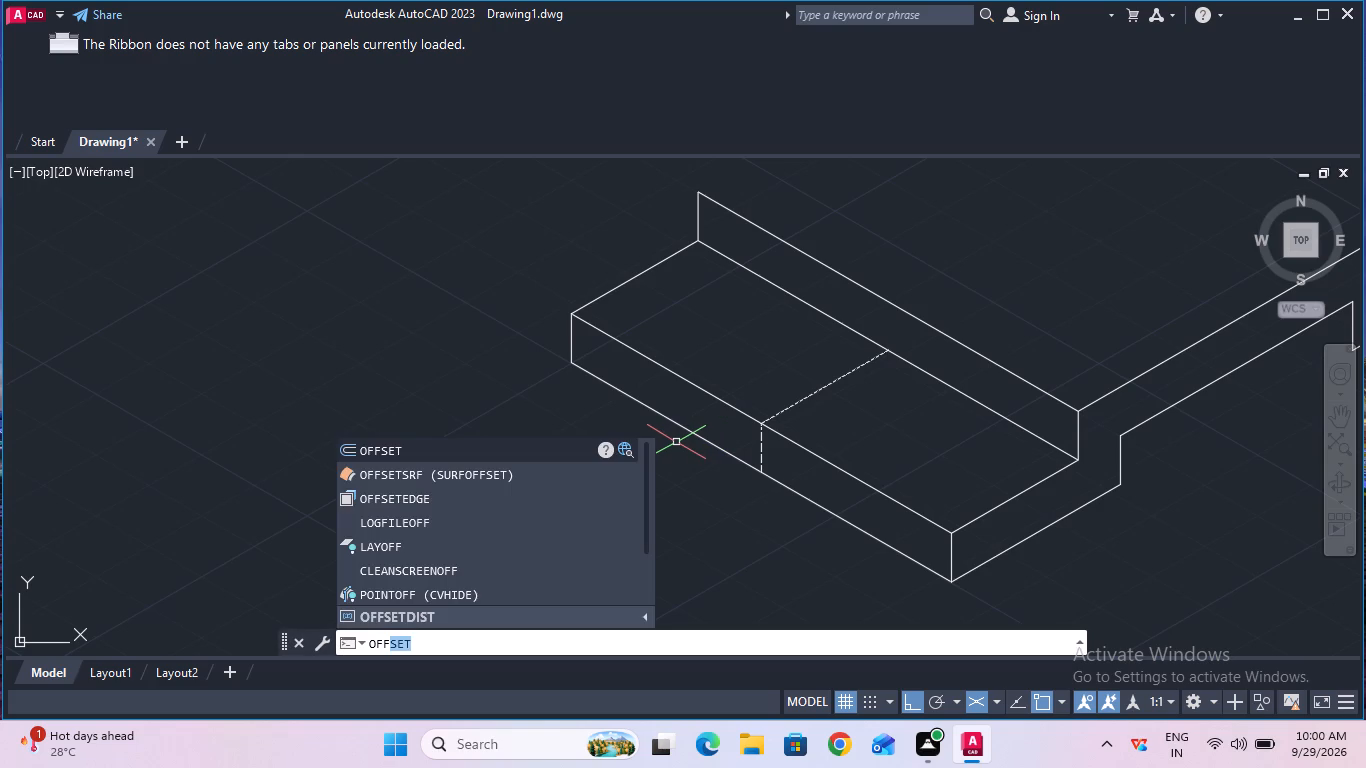
left_click(408, 443)
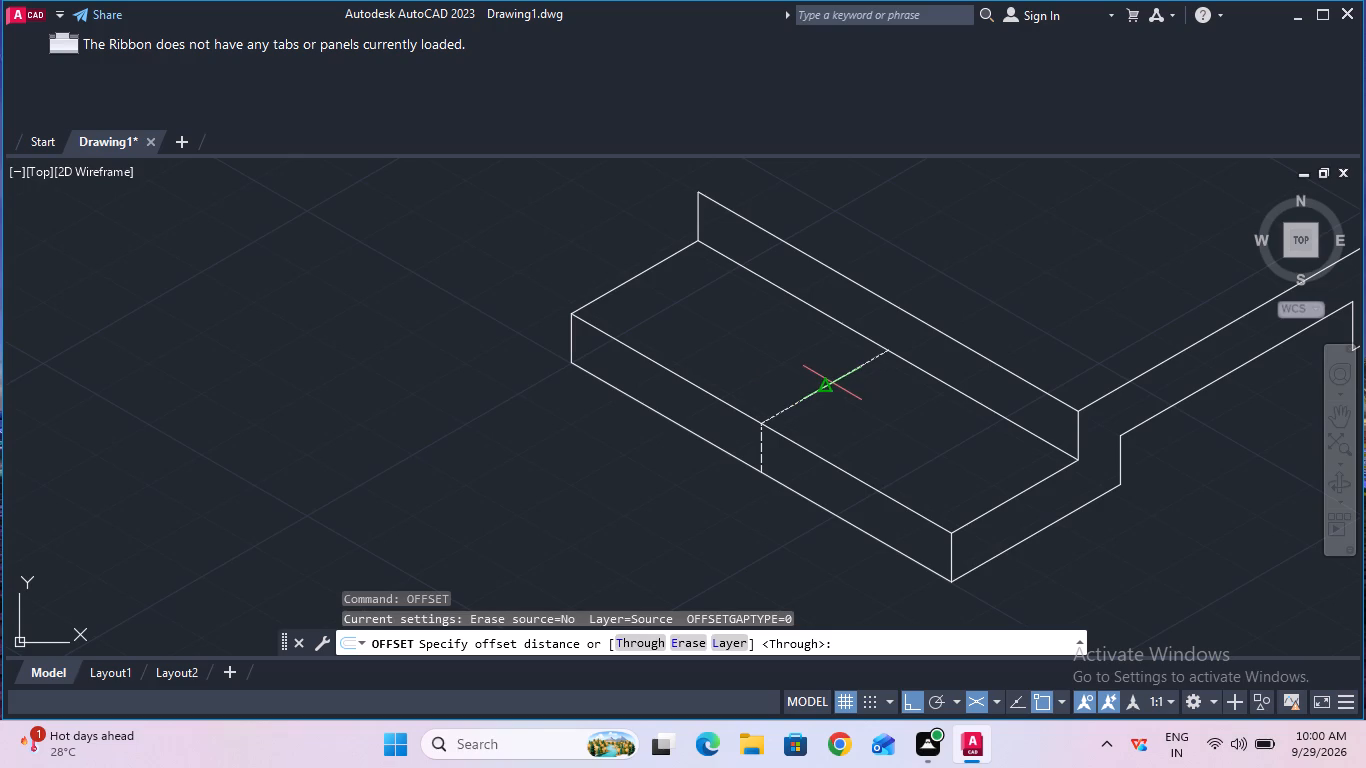
left_click(823, 384)
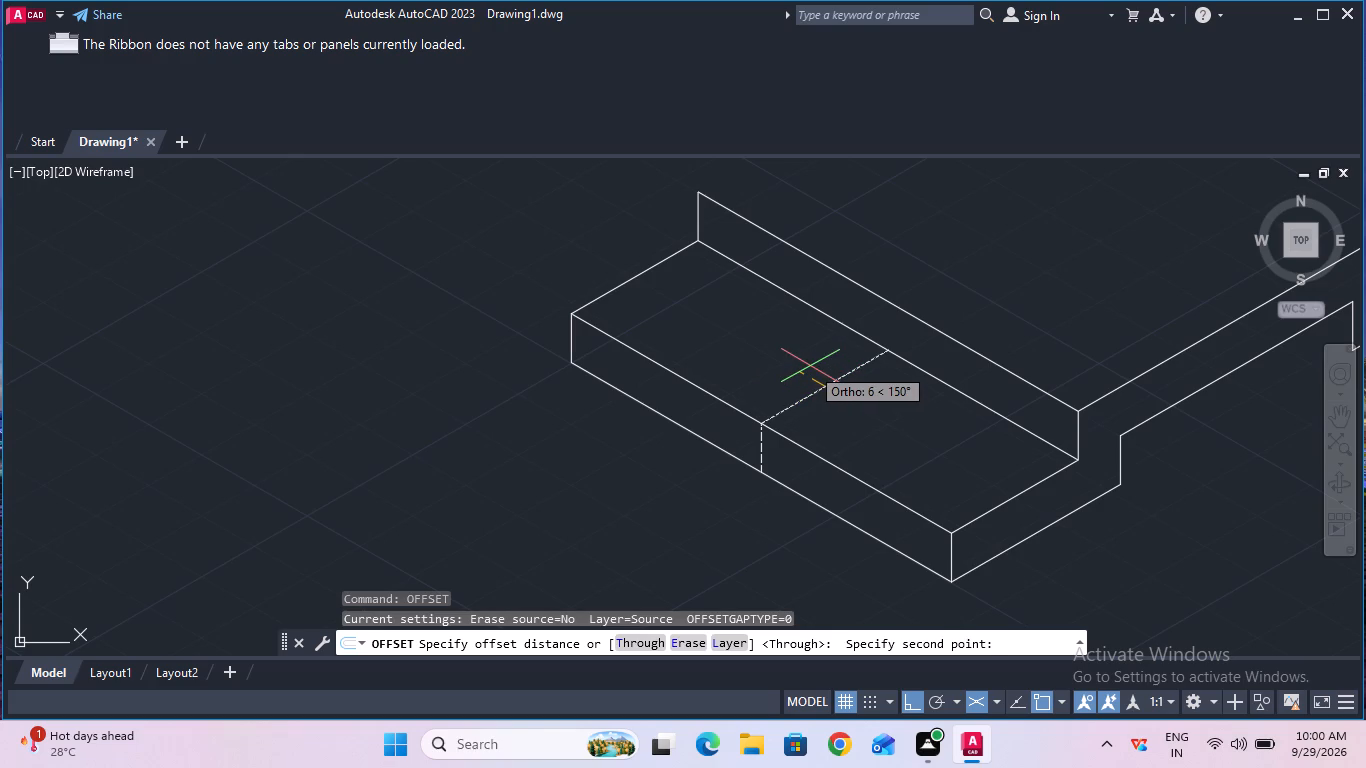
key("5")
key("Return")
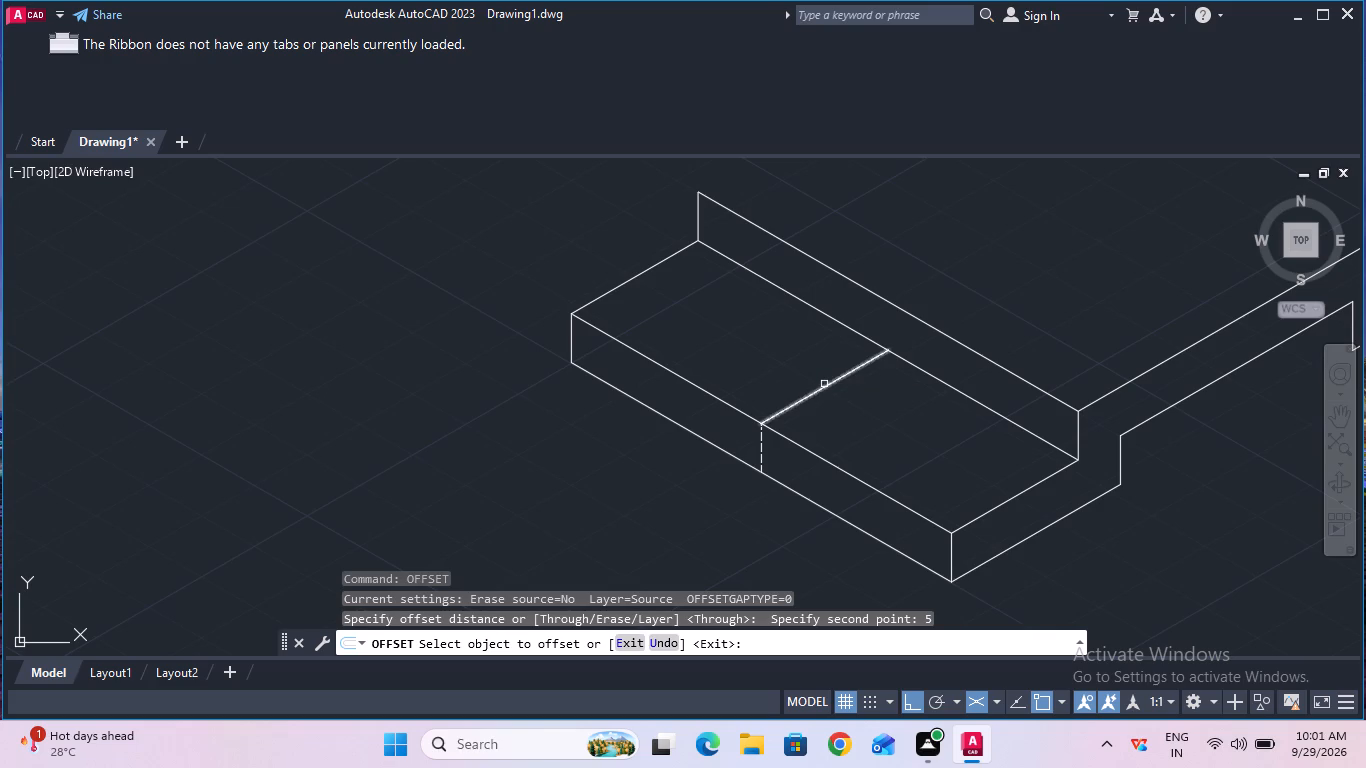
left_click(824, 384)
left_click(814, 381)
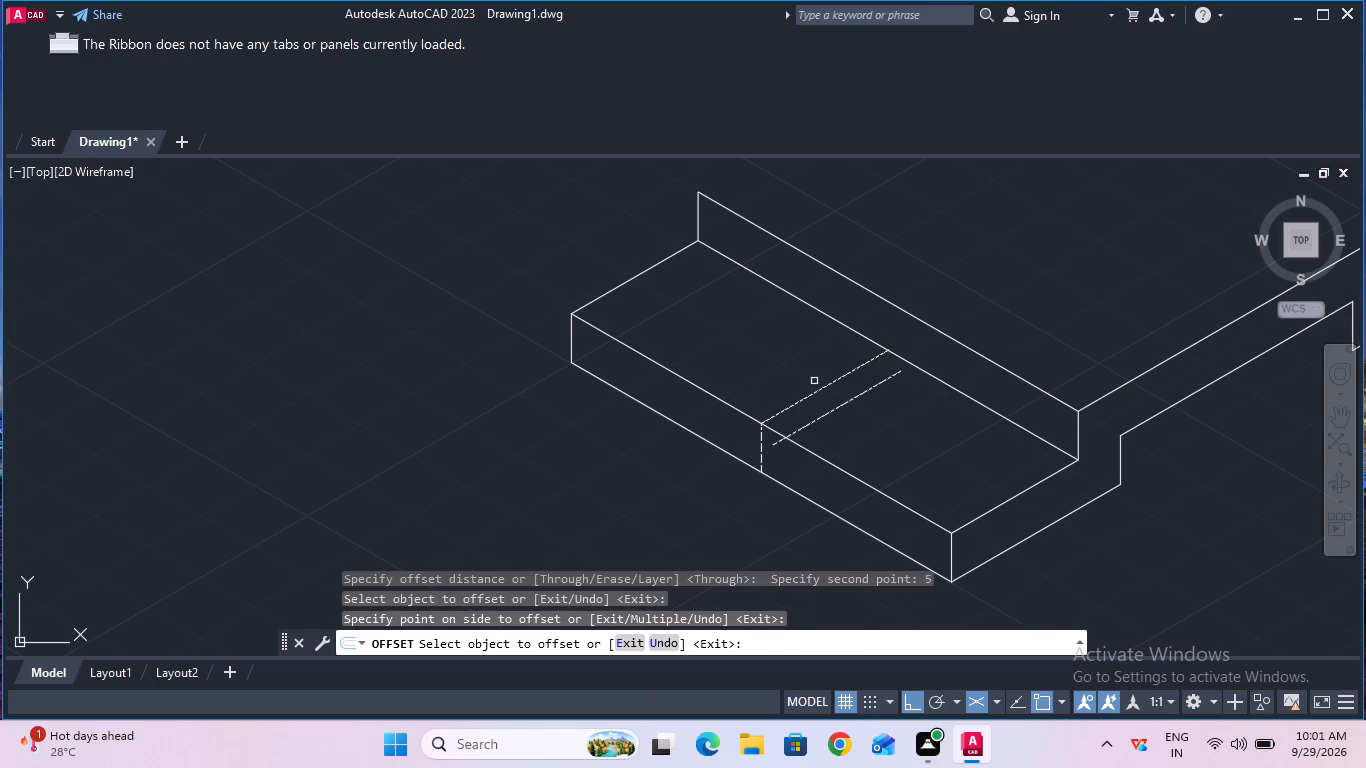
left_click(833, 384)
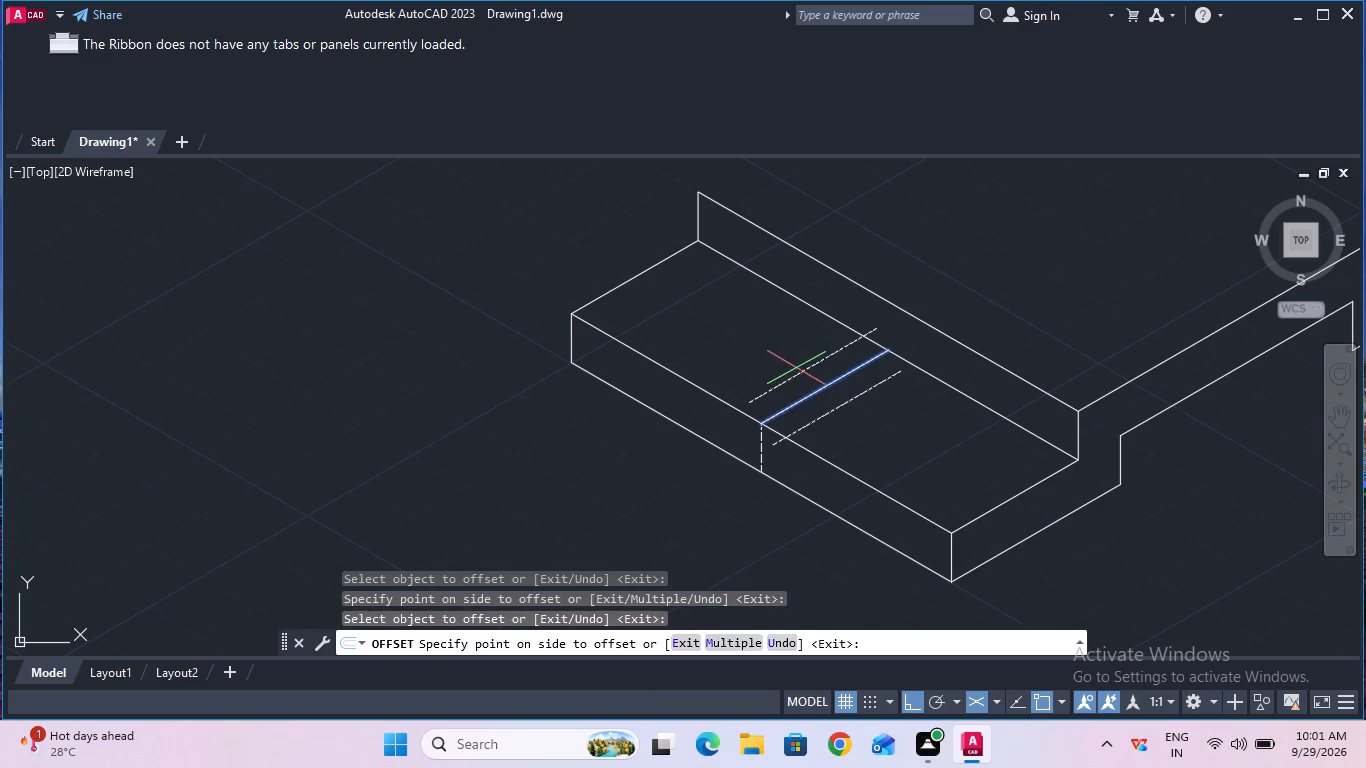
left_click(796, 368)
scroll(801, 374, "up", 1, "ctrl")
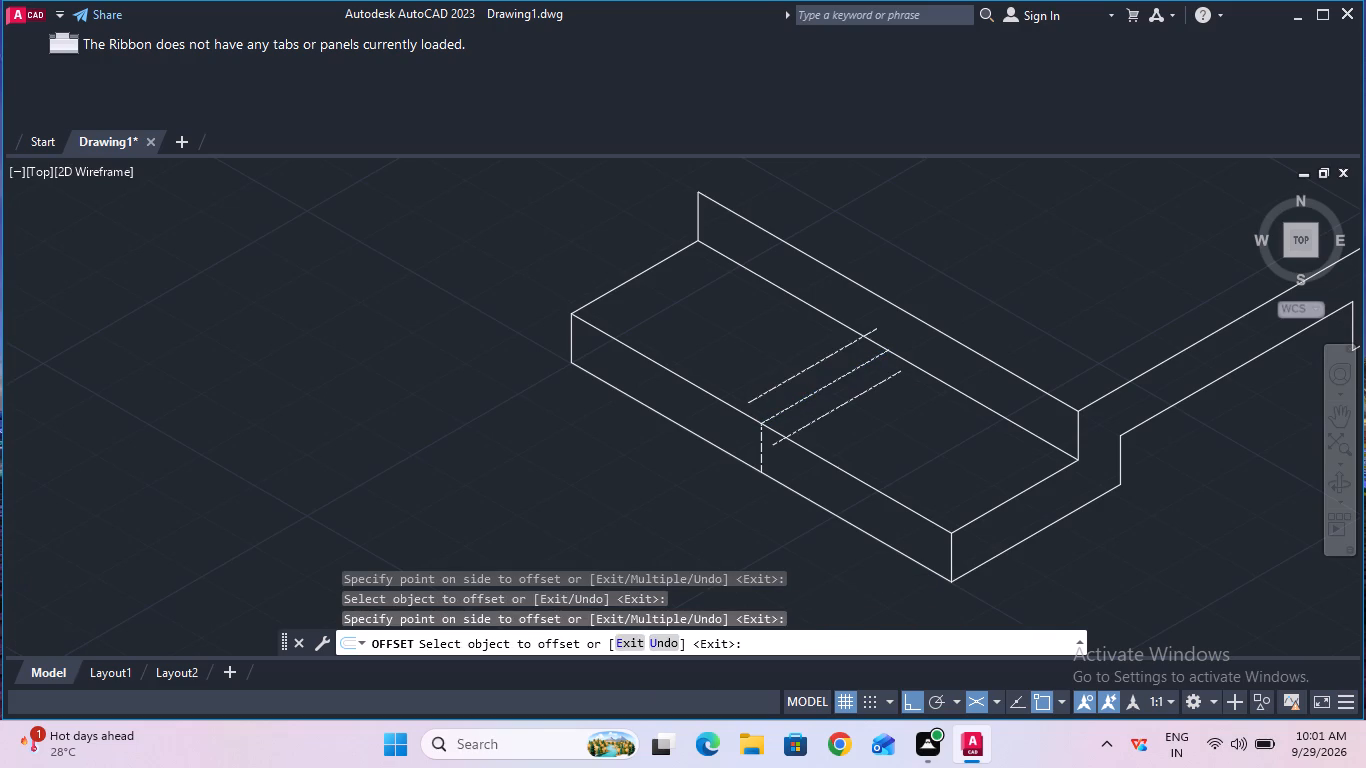
key("Escape")
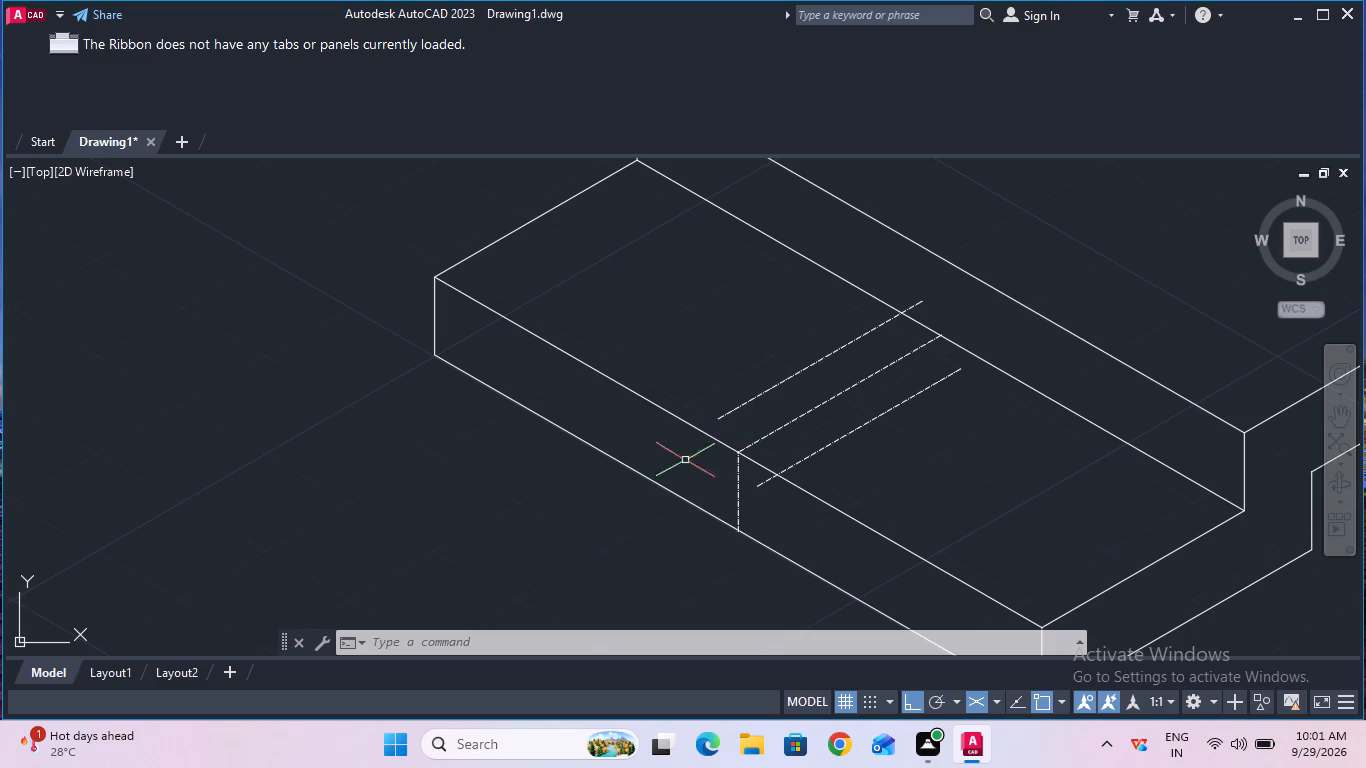
Extend the short ends of the two offset lines to the long edges of the base's top face.
key("e")
type("xte")
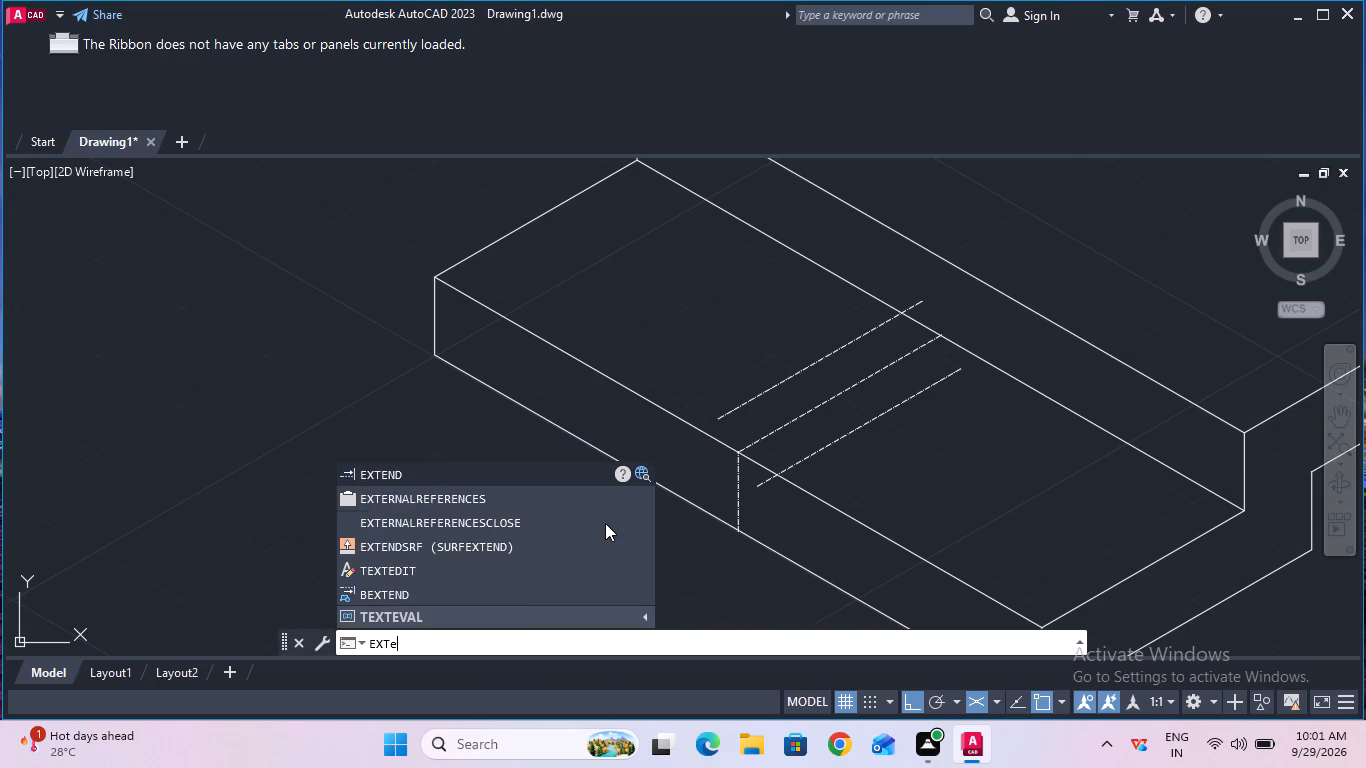
left_click(492, 468)
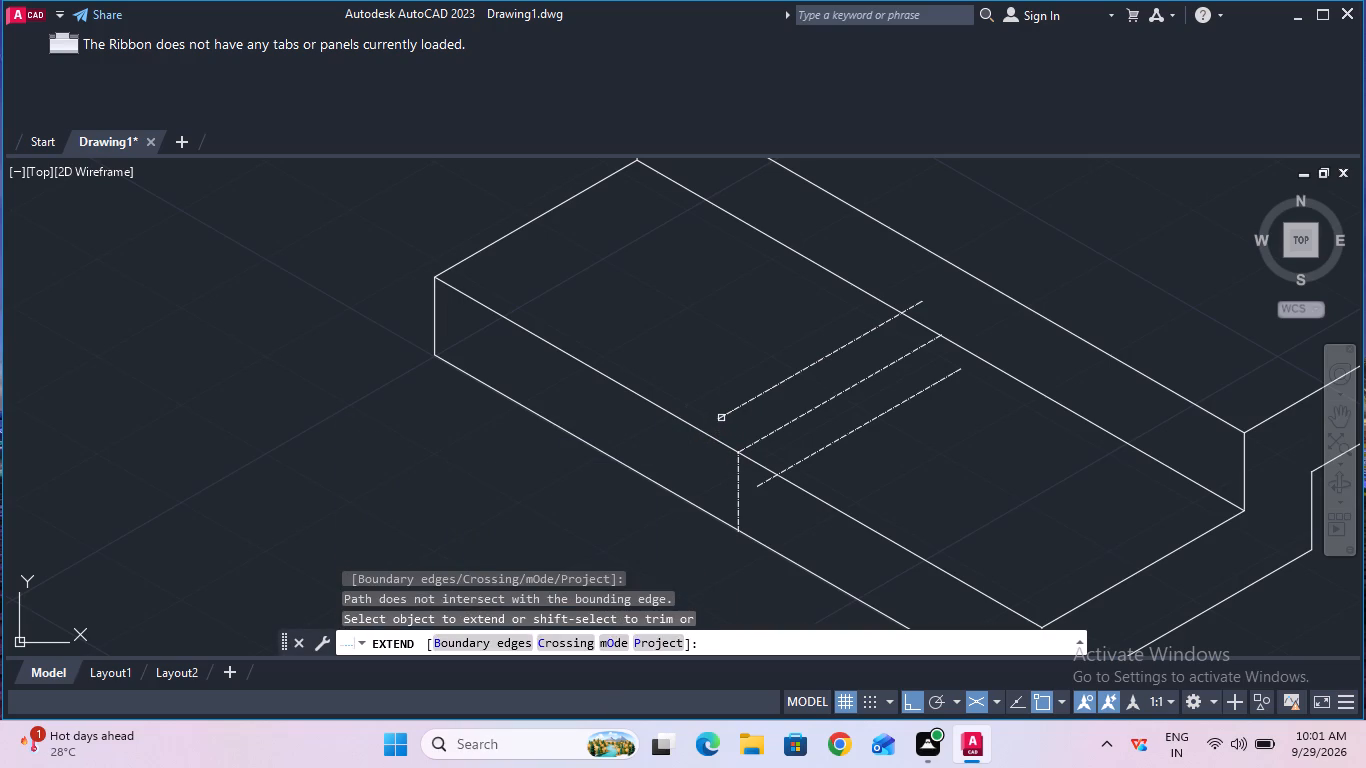
left_click(721, 418)
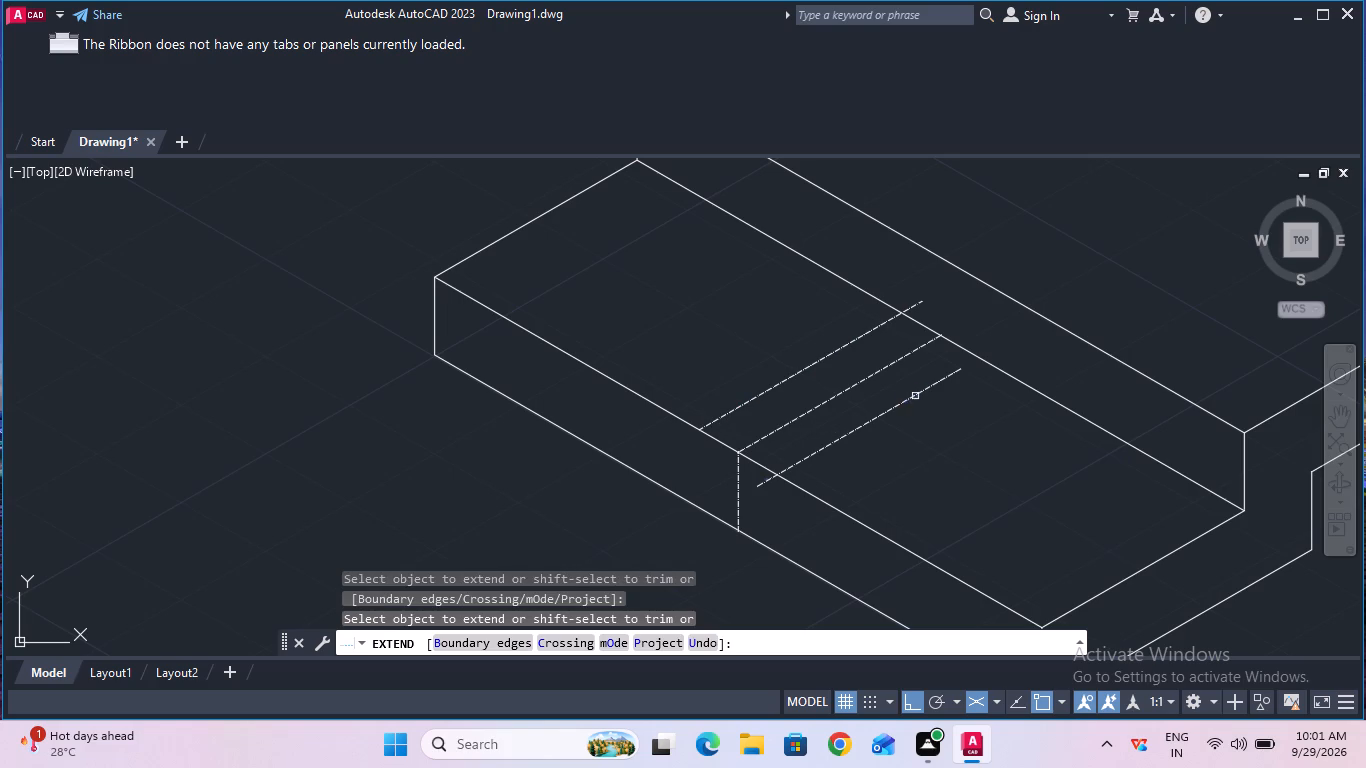
left_click(916, 393)
key("Escape")
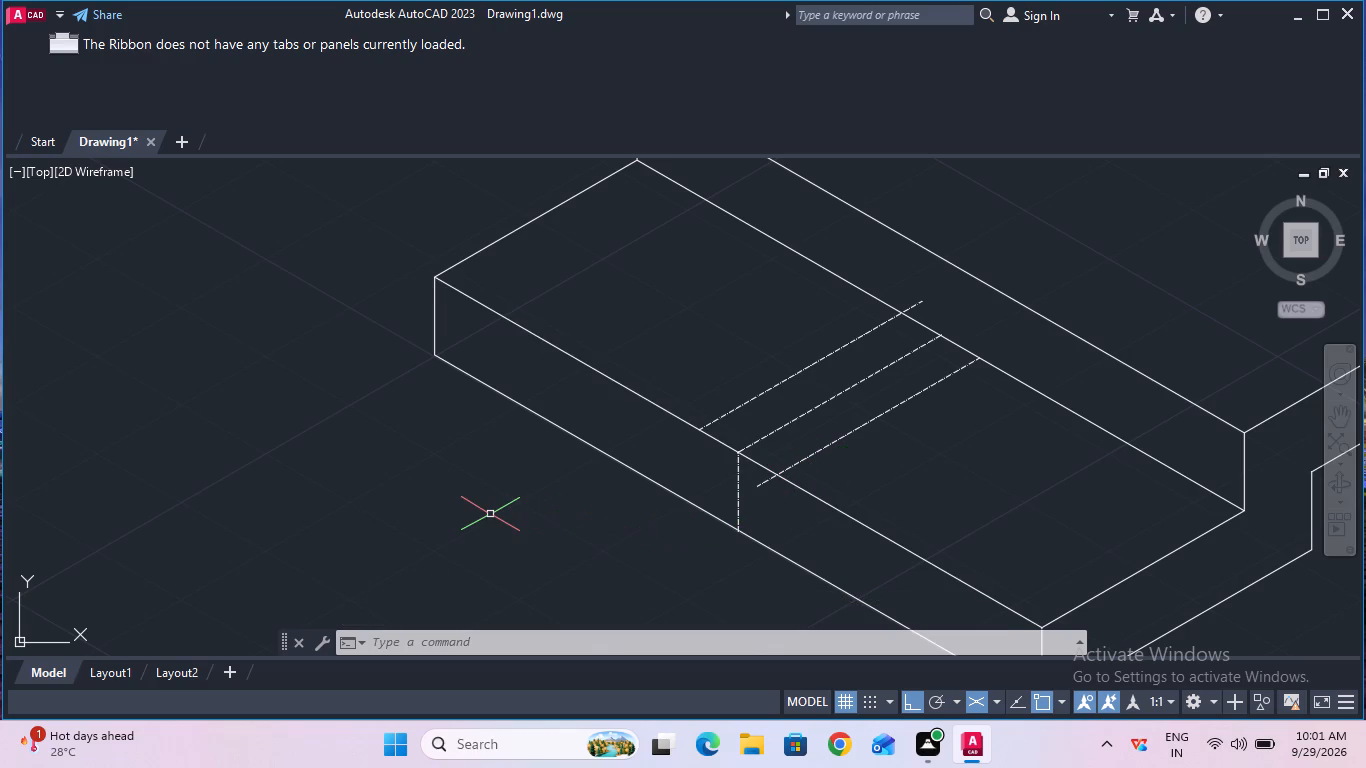
Trim the ends of both offset lines that overhang the long edges of the top face.
type("tr")
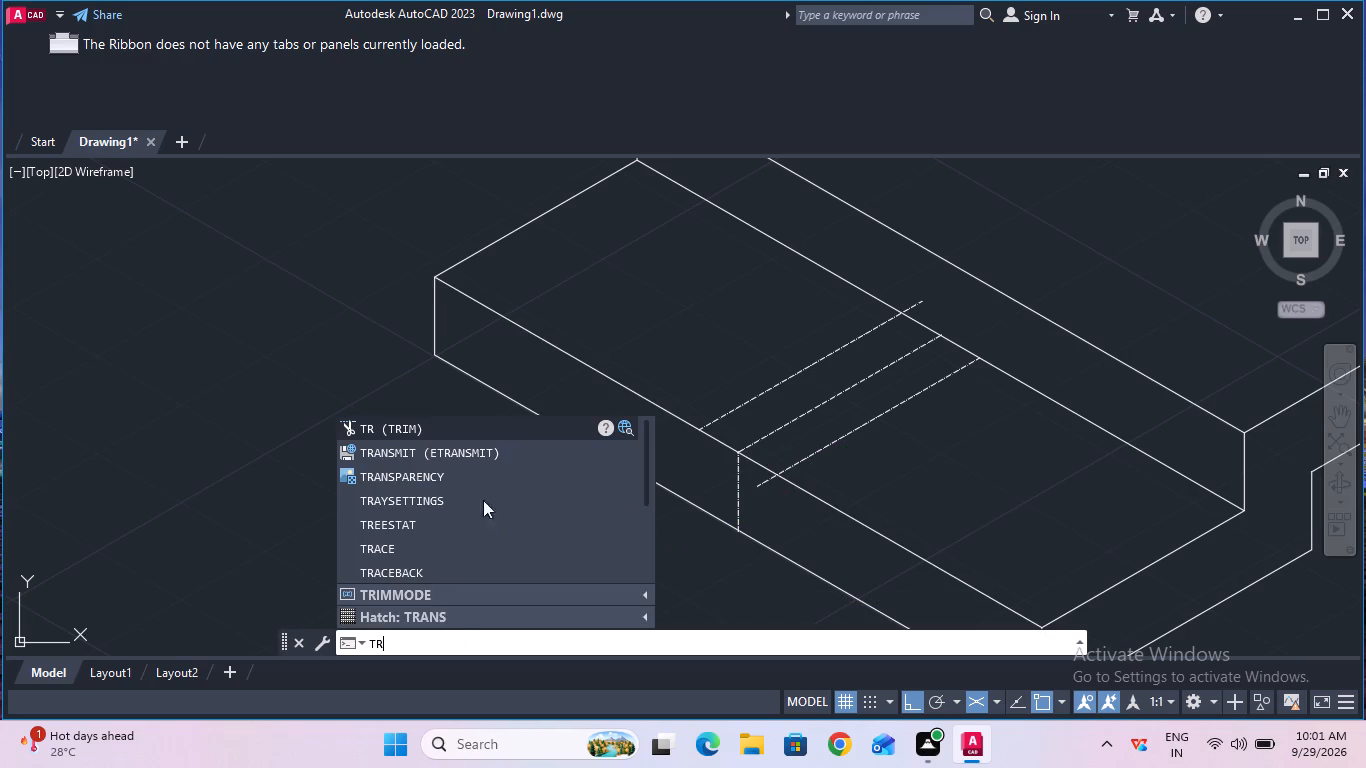
left_click(453, 427)
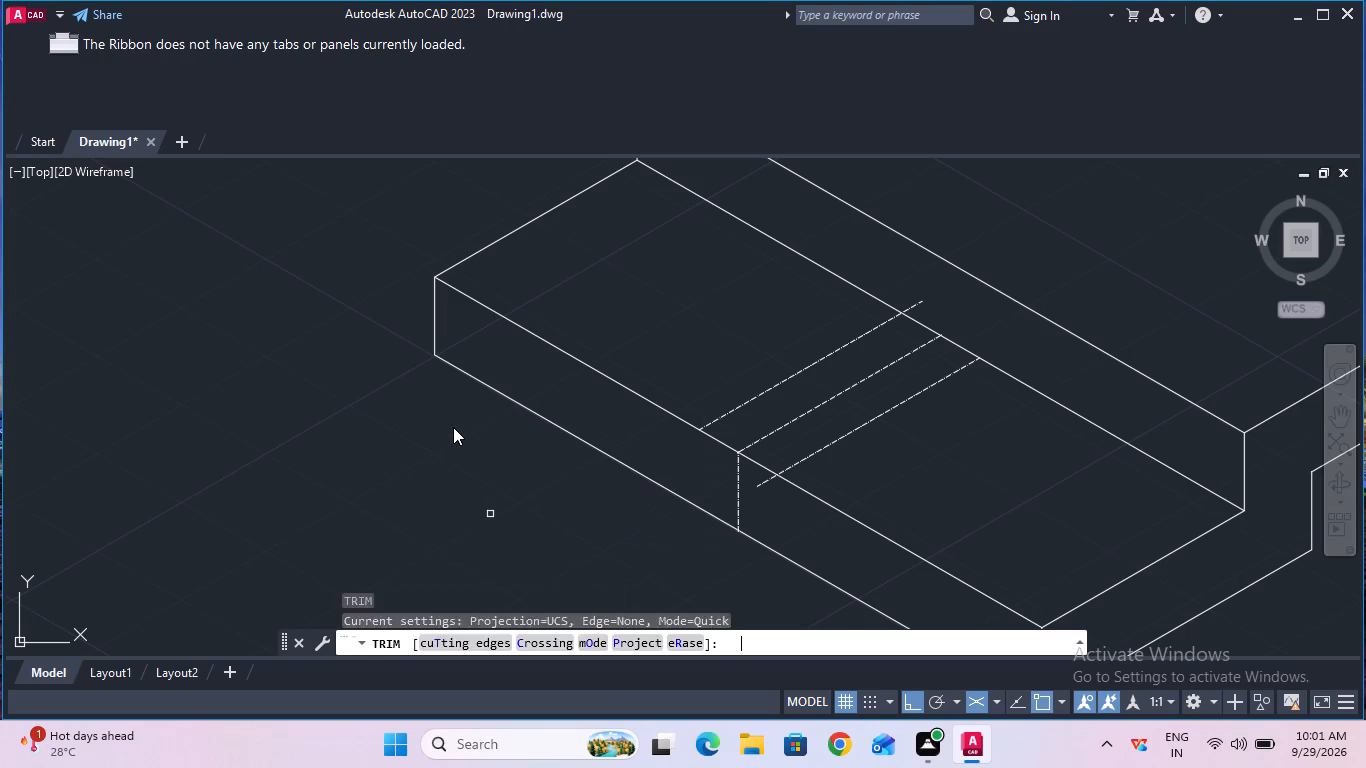
left_click(759, 486)
left_click(911, 304)
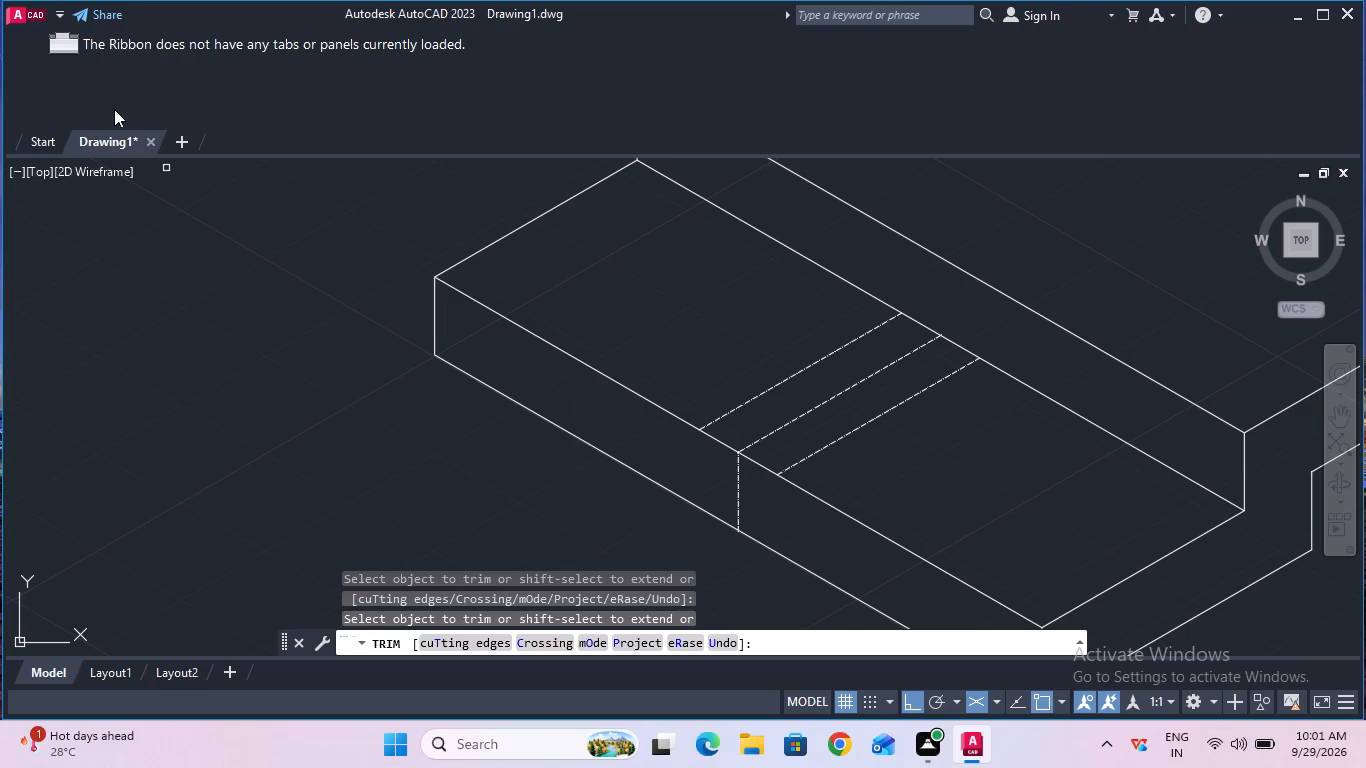
triple_click(68, 44)
key("Escape")
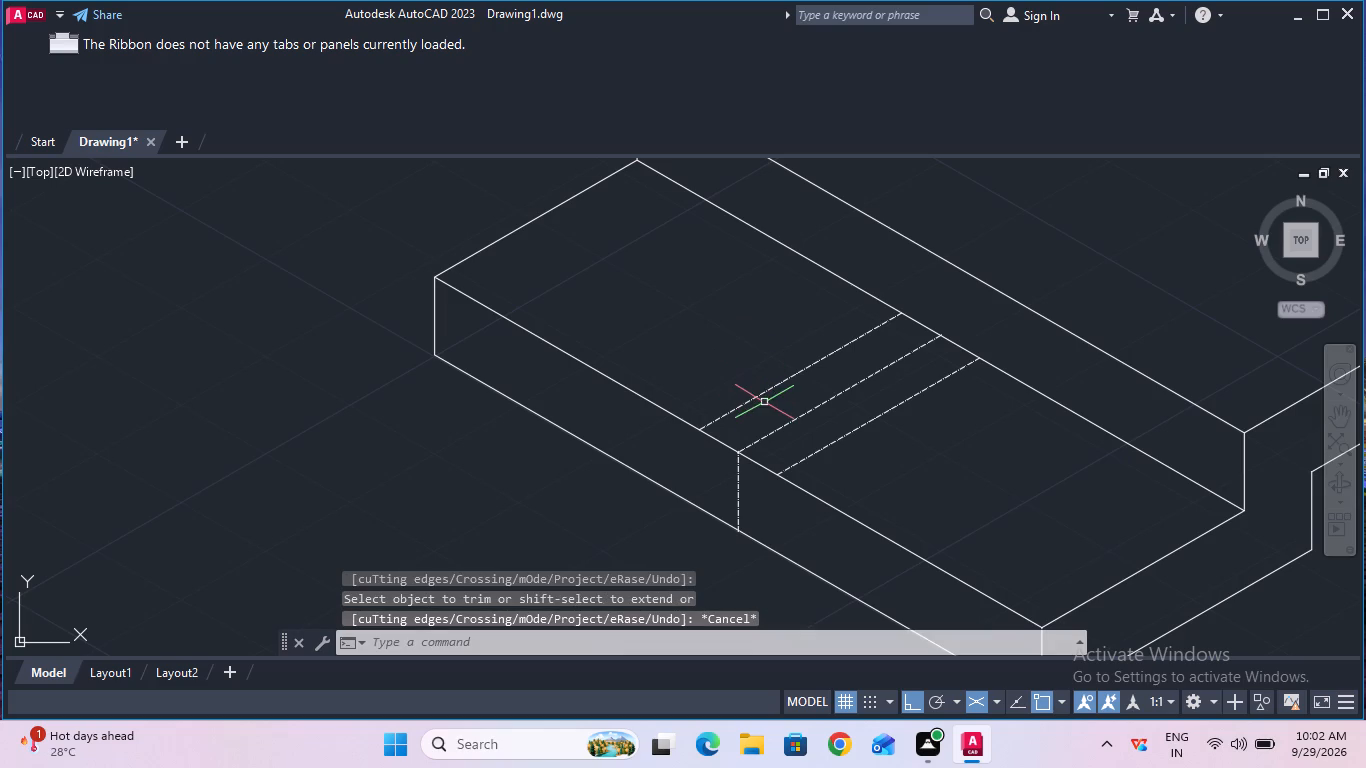
Set the linetype of the offset line farther from the stepped profile to ByBlock.
left_click(764, 390)
type("pr")
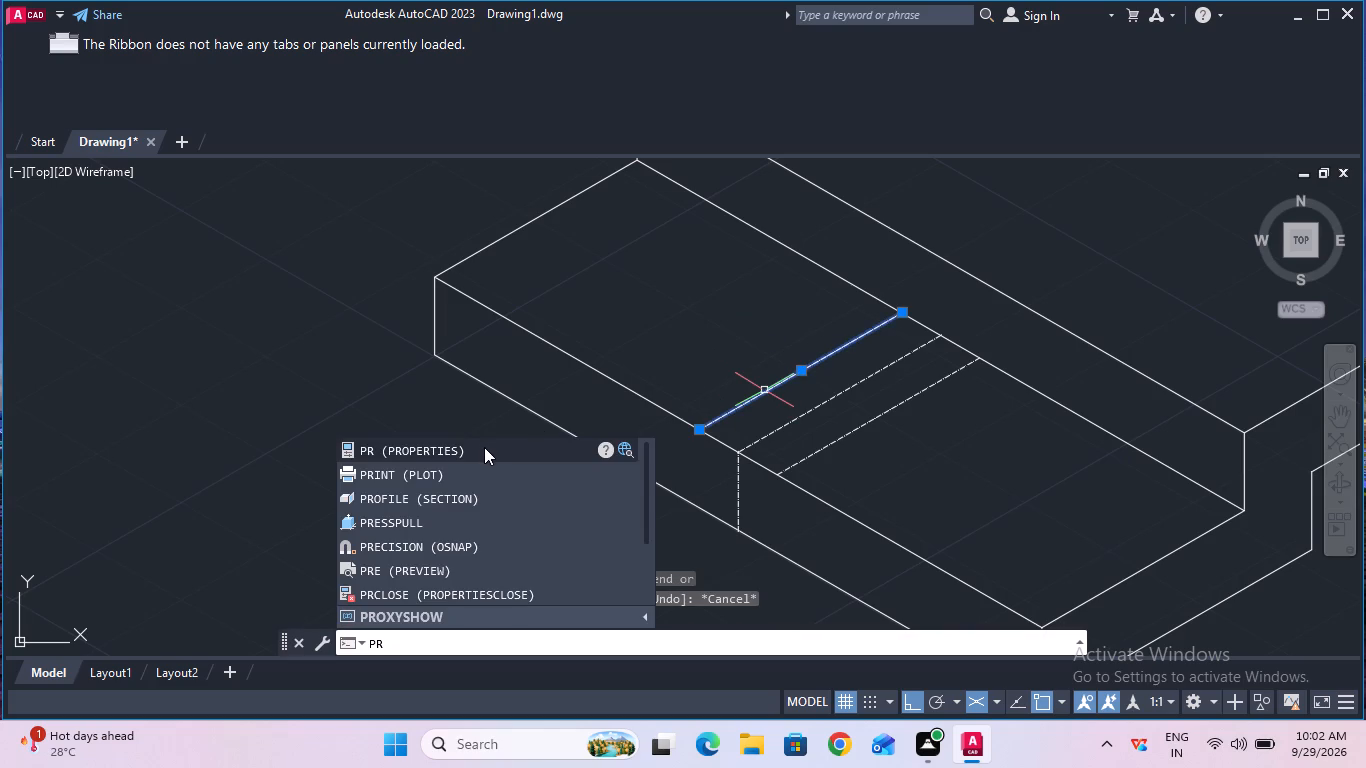
left_click(484, 447)
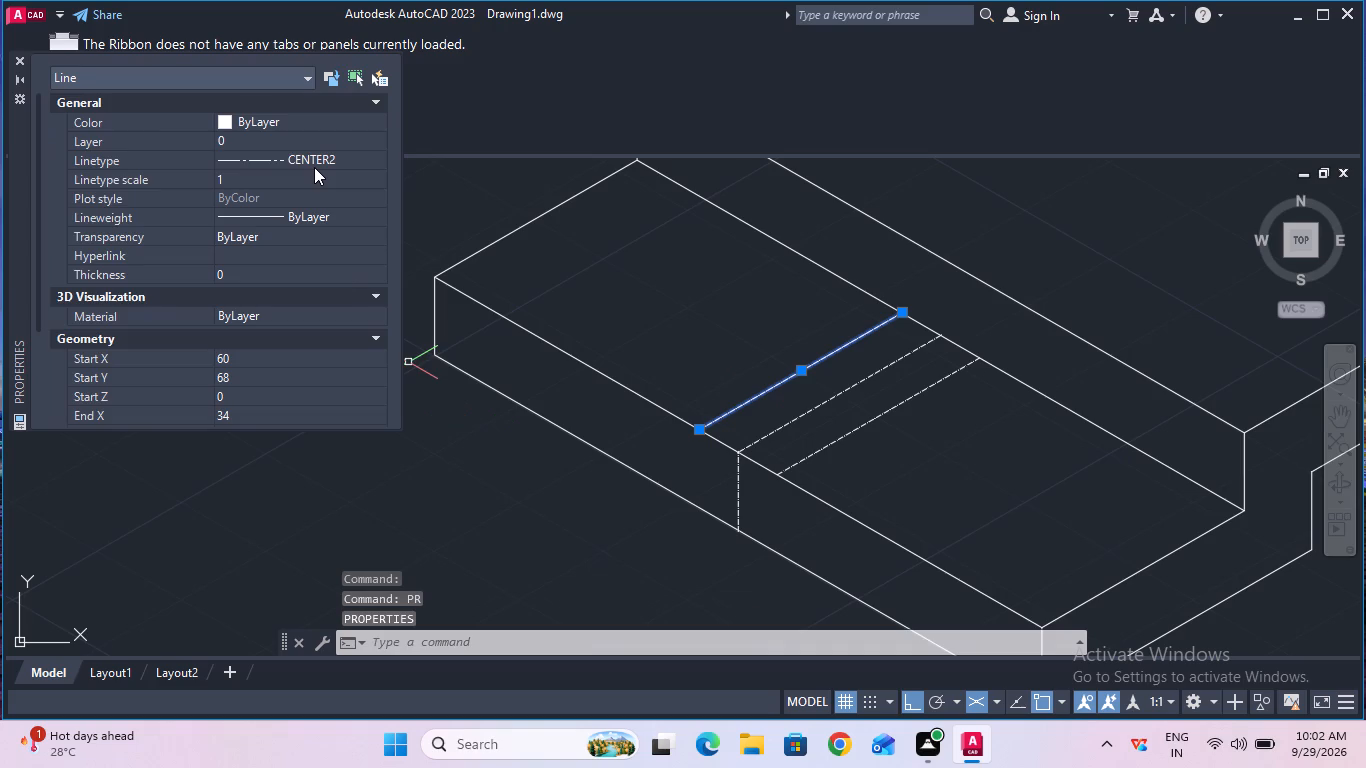
left_click(314, 167)
left_click(314, 167)
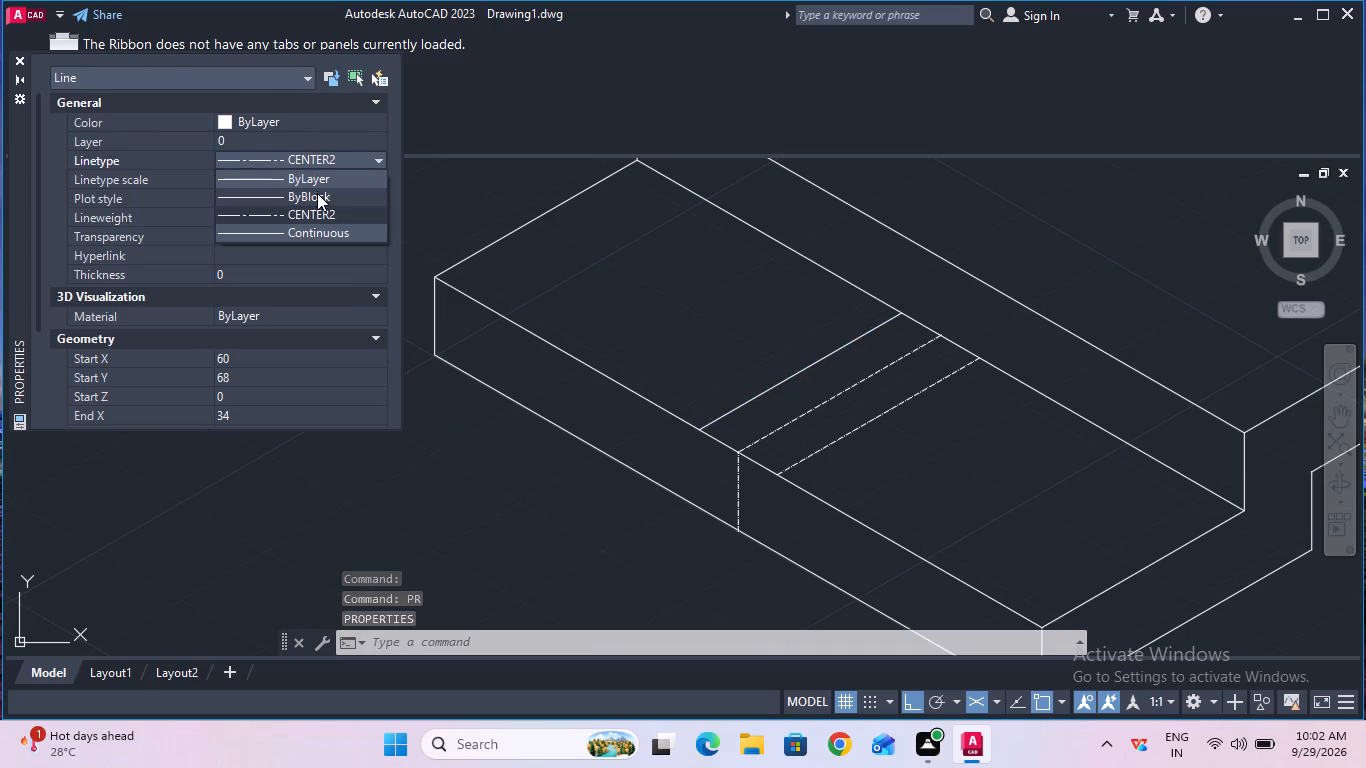
left_click(319, 195)
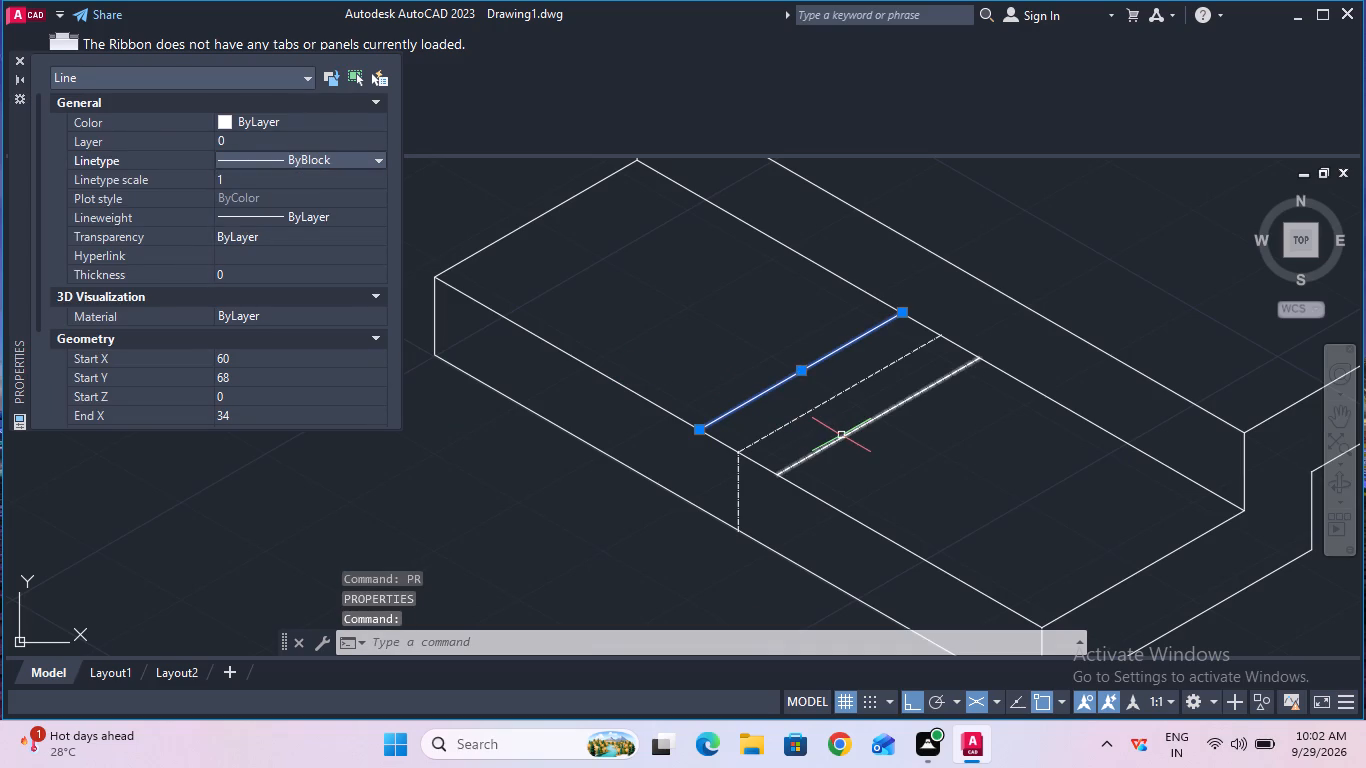
Set the linetype of the offset line nearer the stepped profile to ByBlock.
left_click(841, 435)
left_click(329, 159)
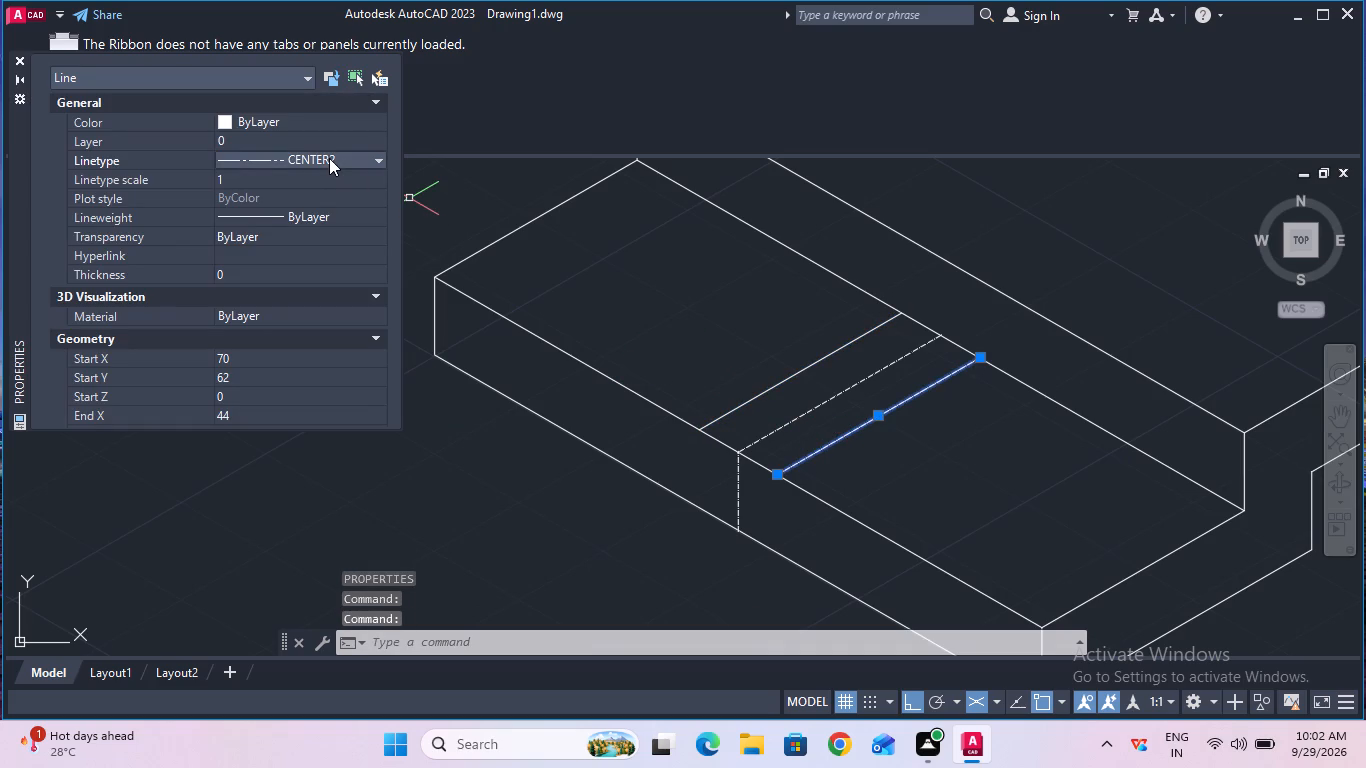
left_click(329, 158)
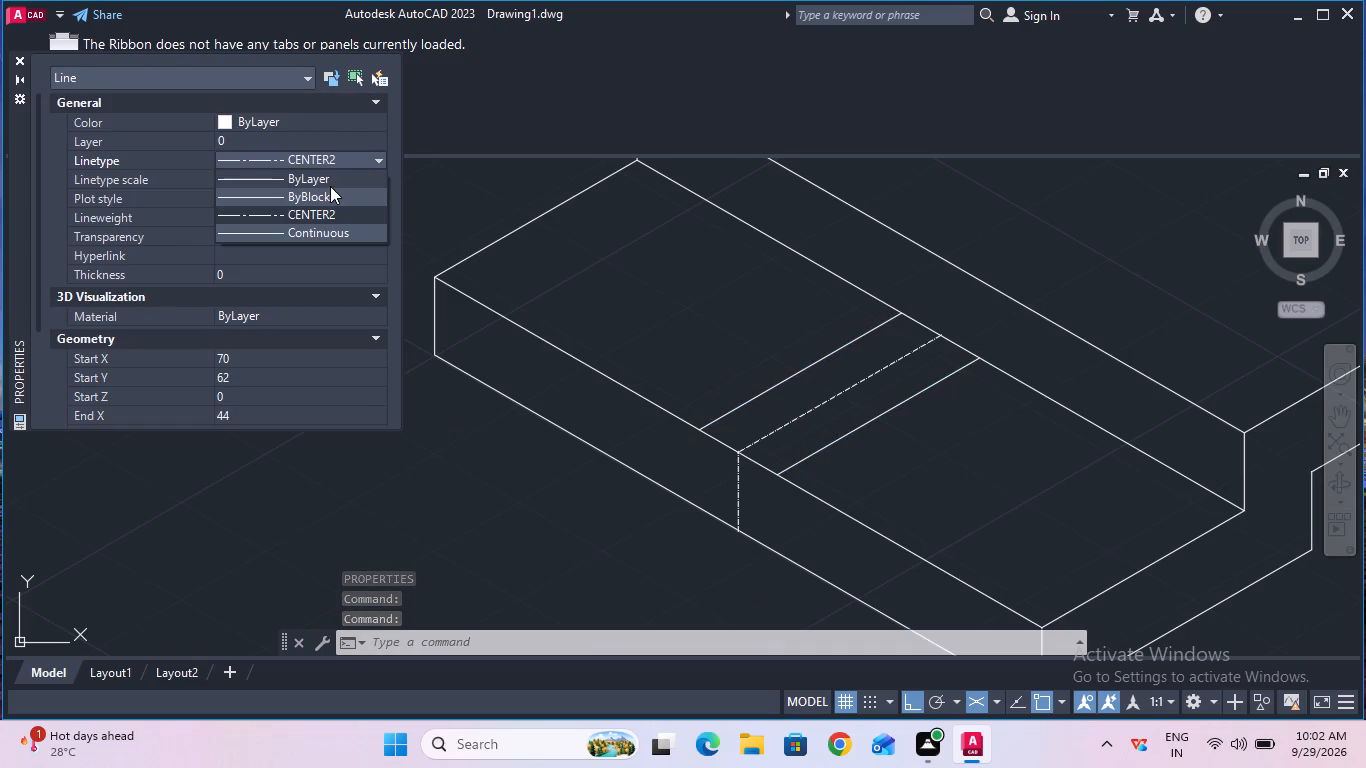
left_click(330, 188)
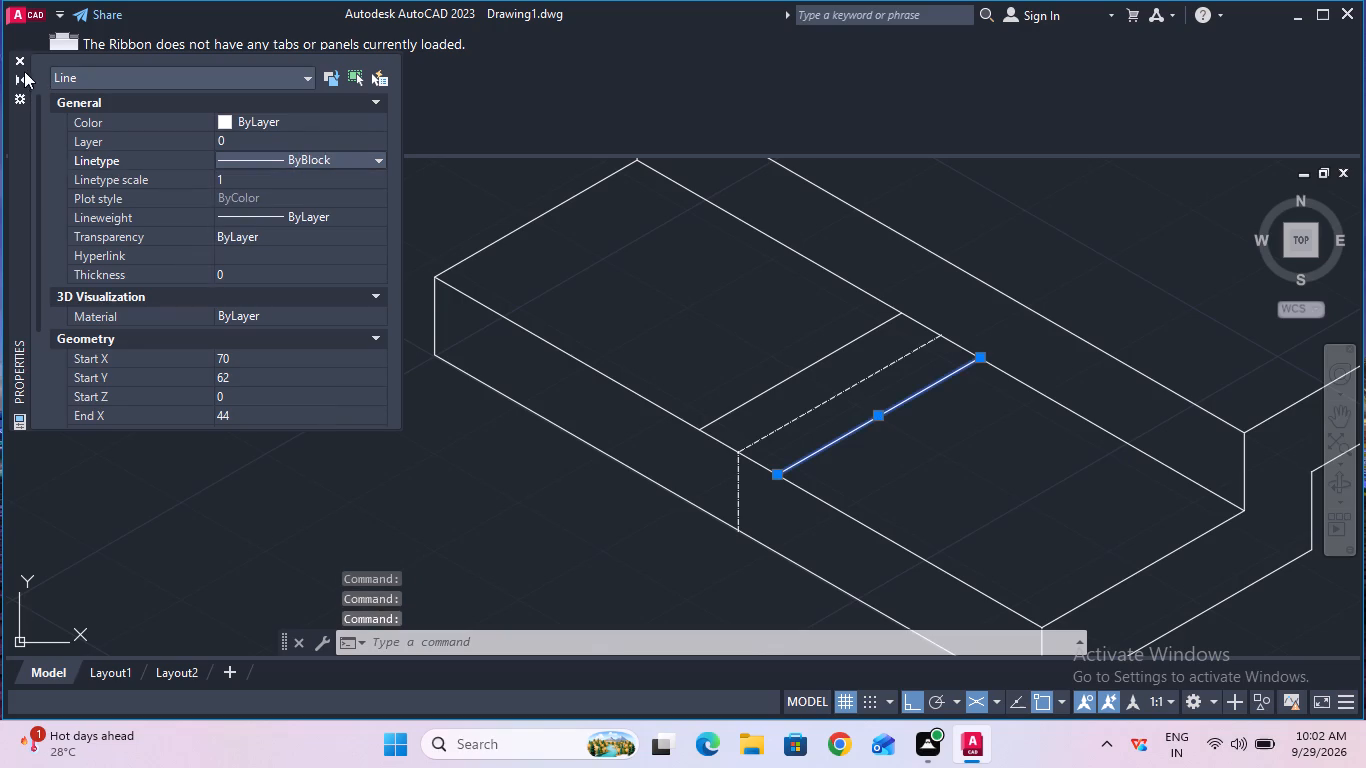
left_click(19, 60)
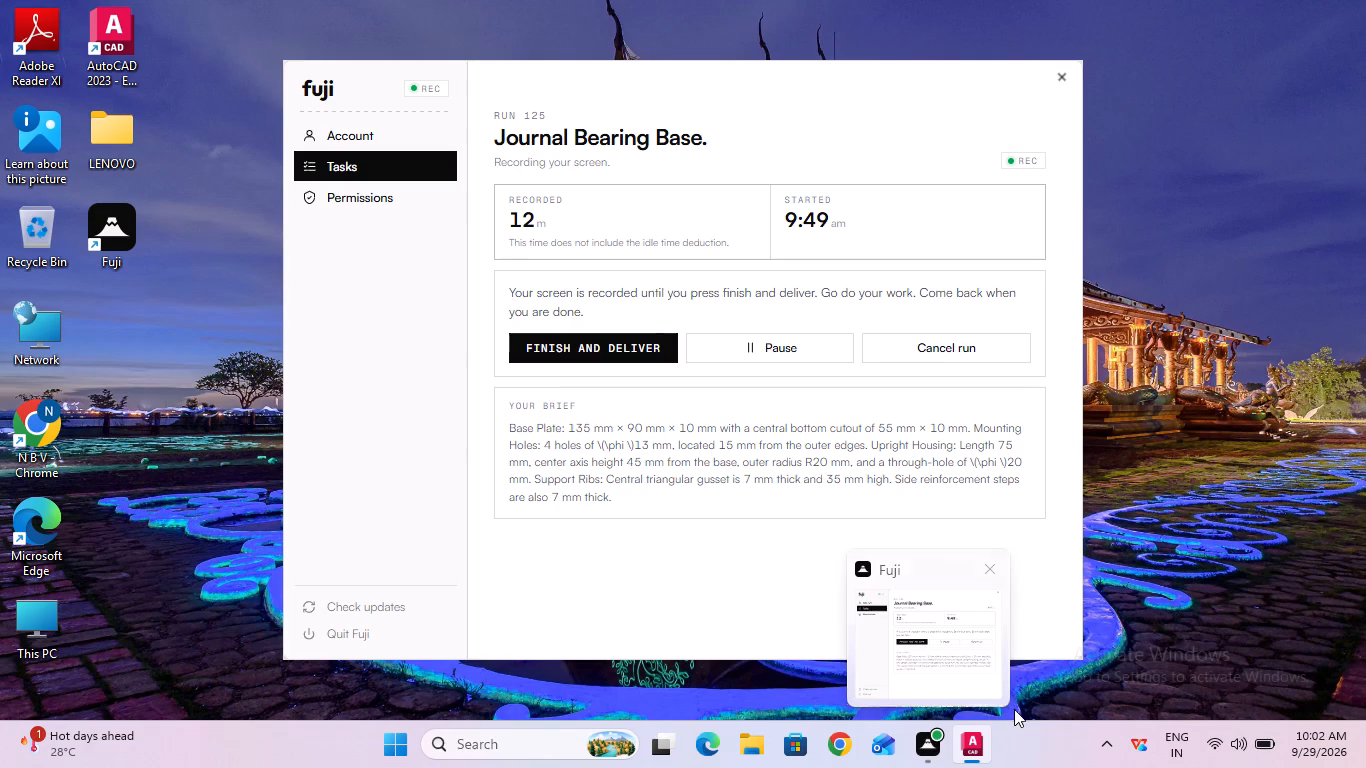
scroll(663, 416, "down", 1, "ctrl")
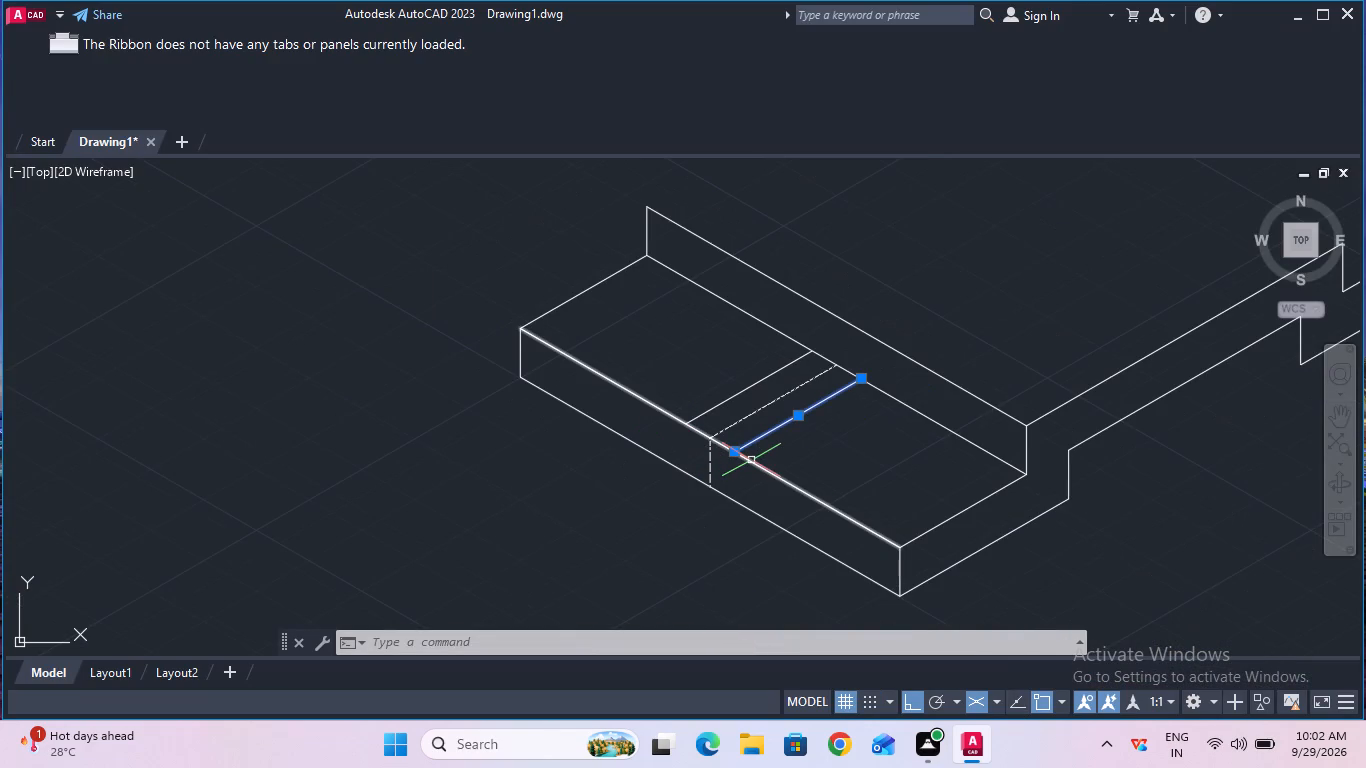
key("Escape")
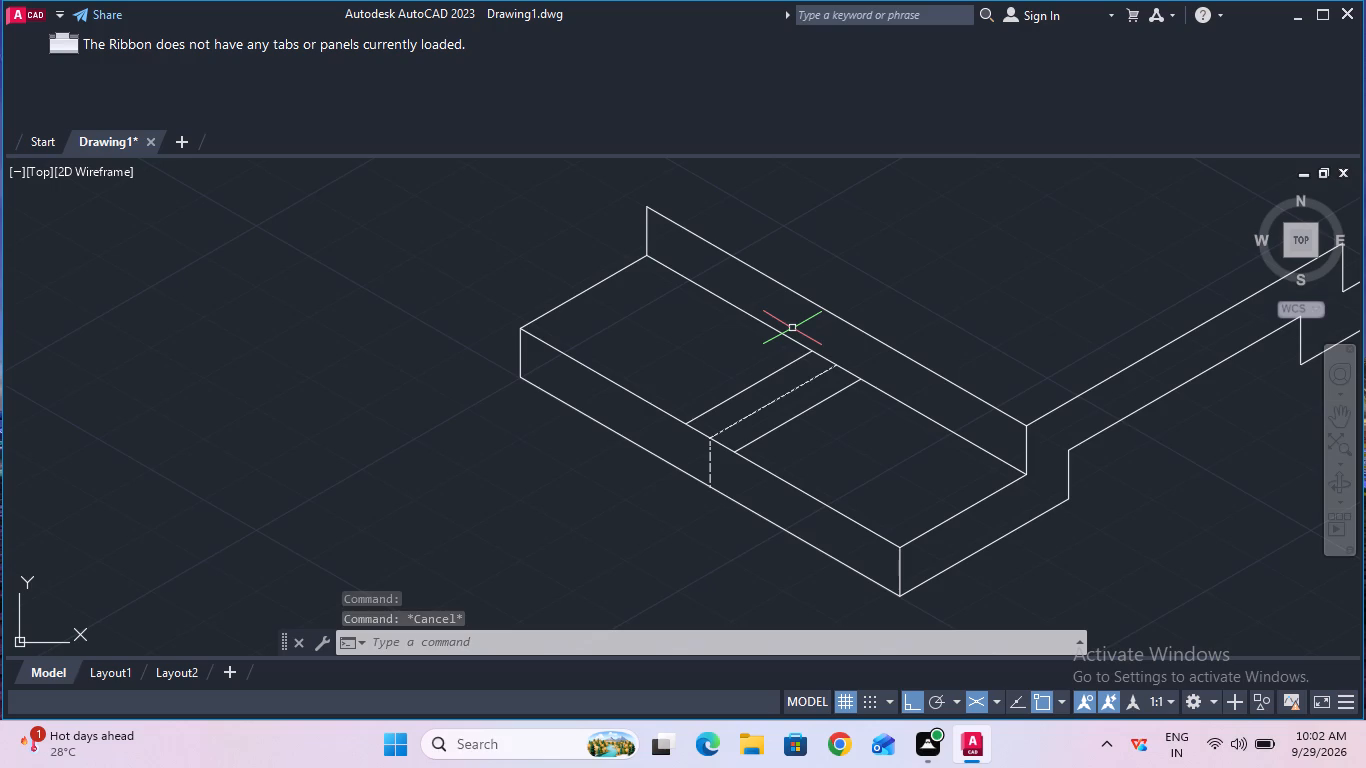
Draw a 10 mm vertical line upward from the back end of the offset line farther from the stepped profile, using the right isoplane.
type("li")
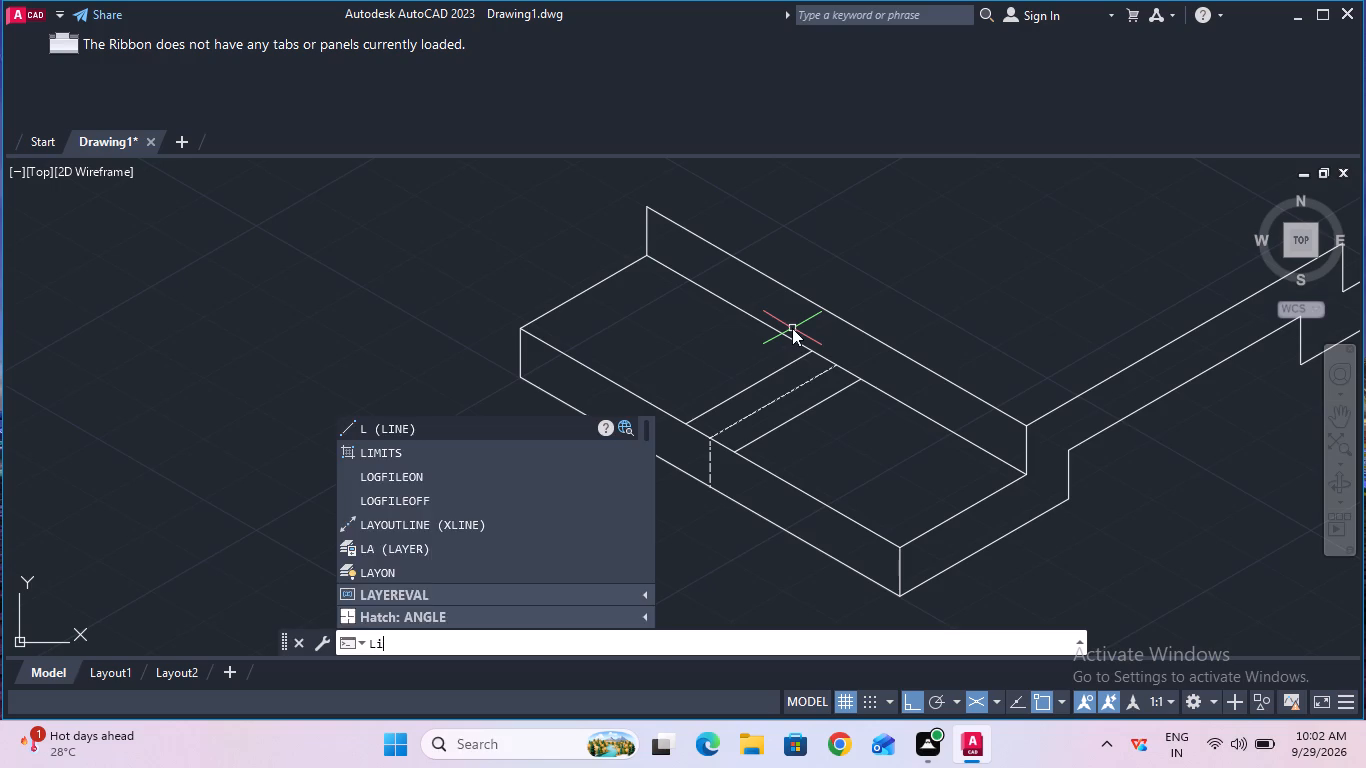
left_click(487, 466)
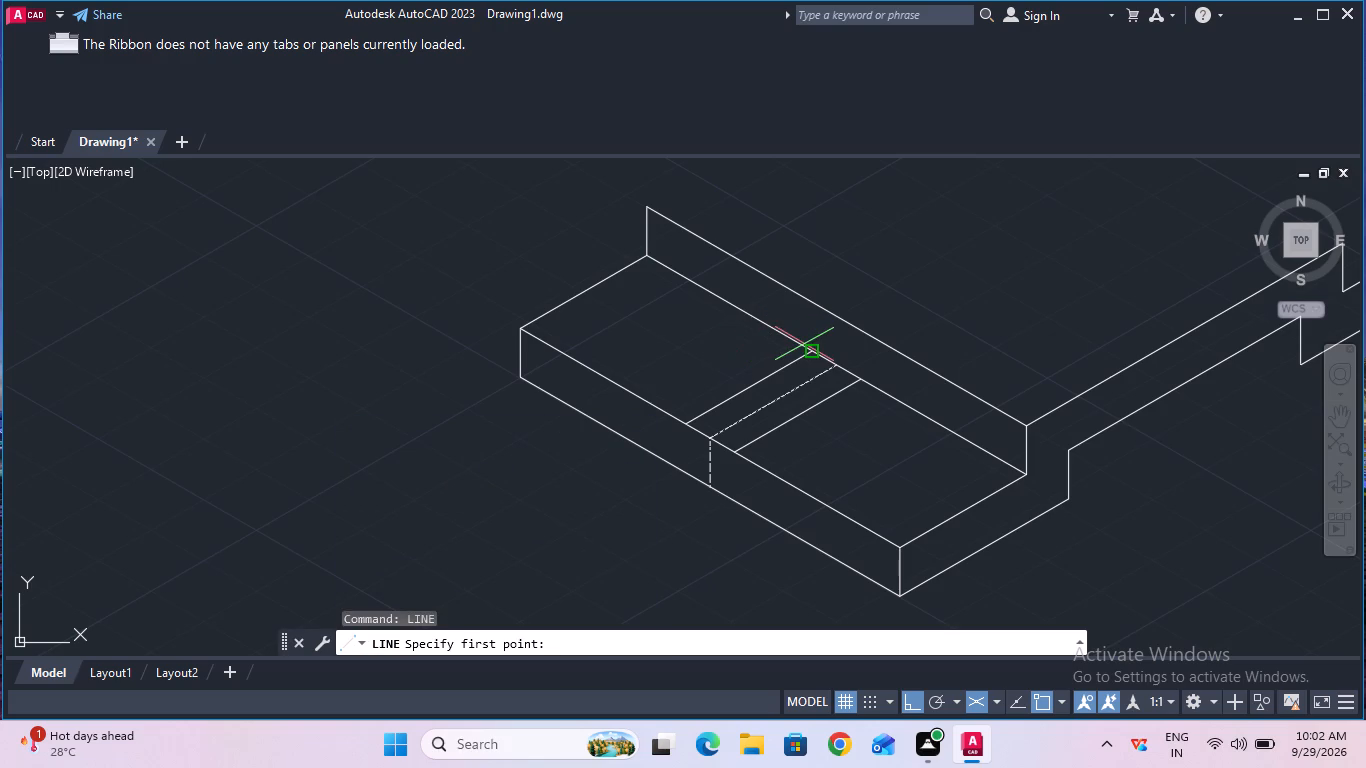
left_click(808, 348)
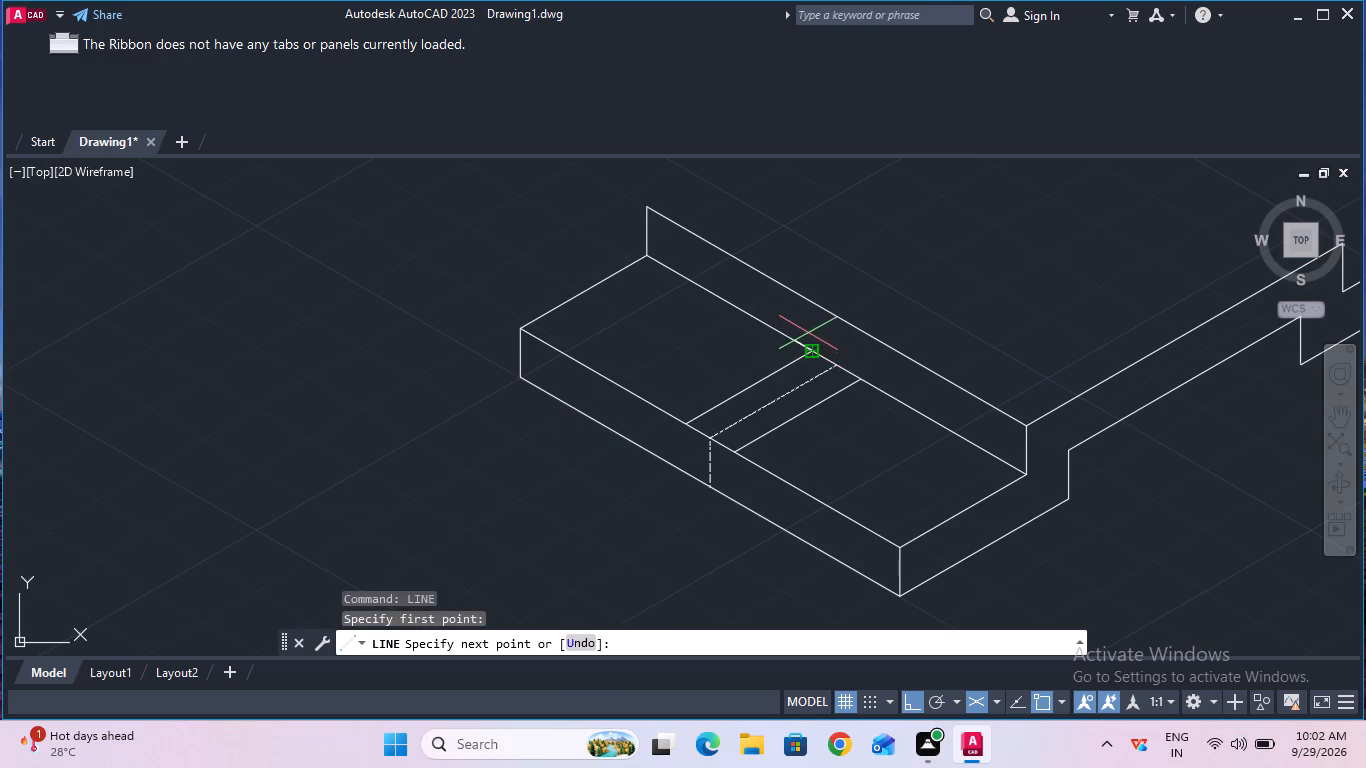
key("F5")
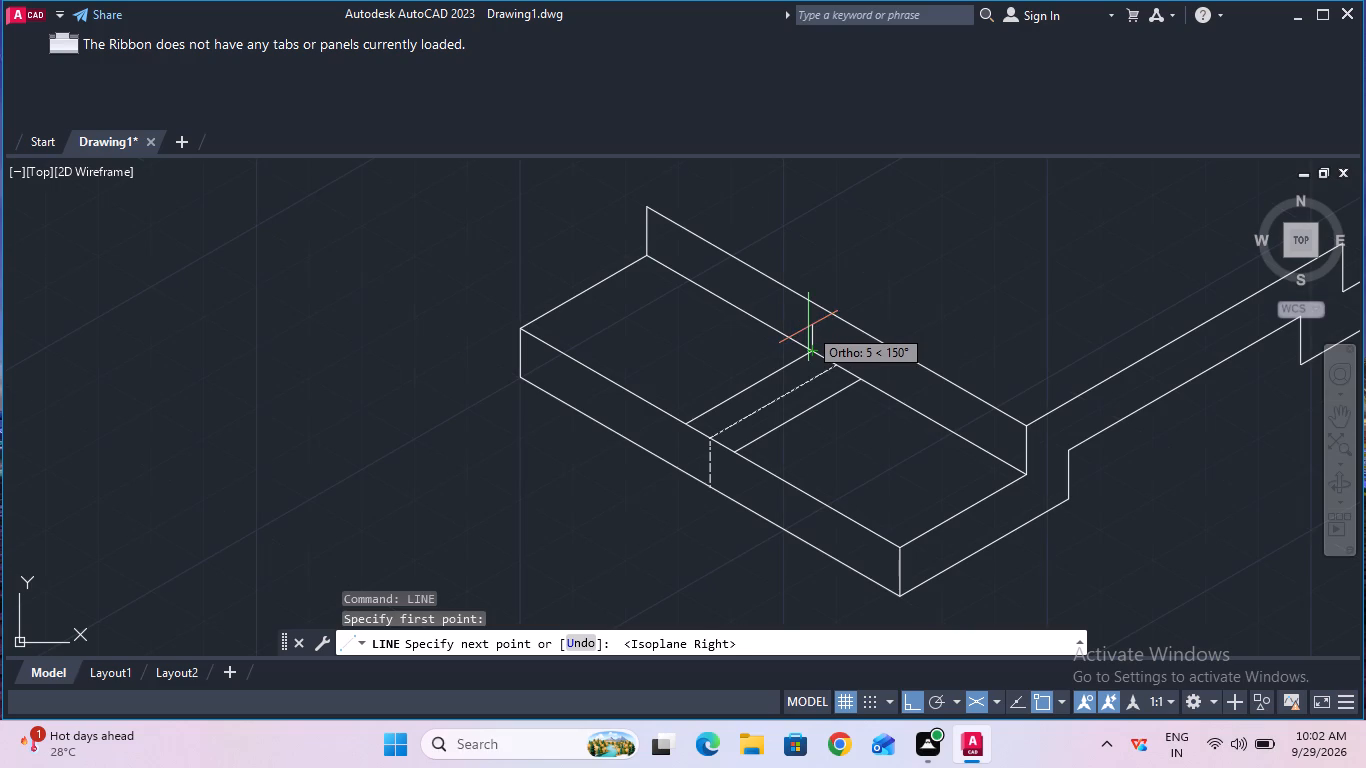
key("1")
key("0")
key("Return")
key("Escape")
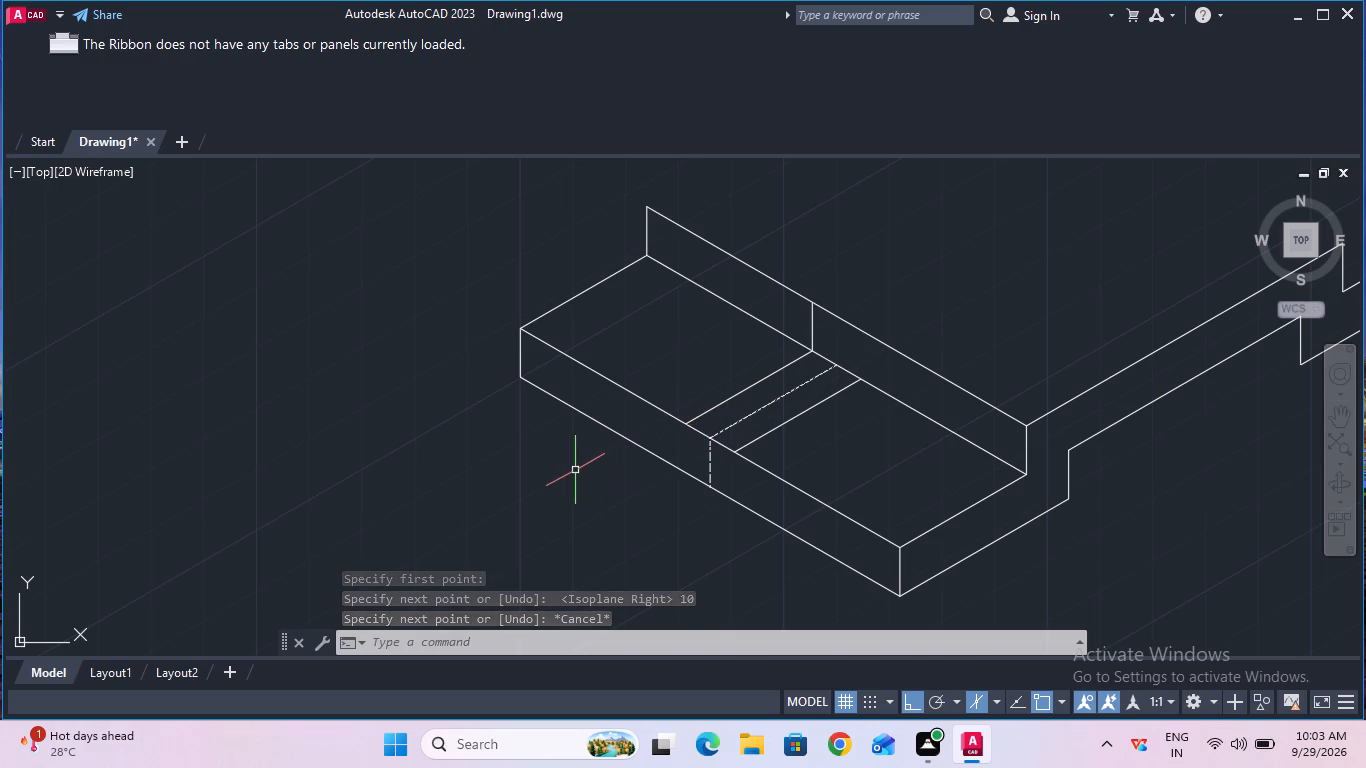
Draw a 10 mm vertical line upward from the back end of the offset line nearer the stepped profile.
type("line")
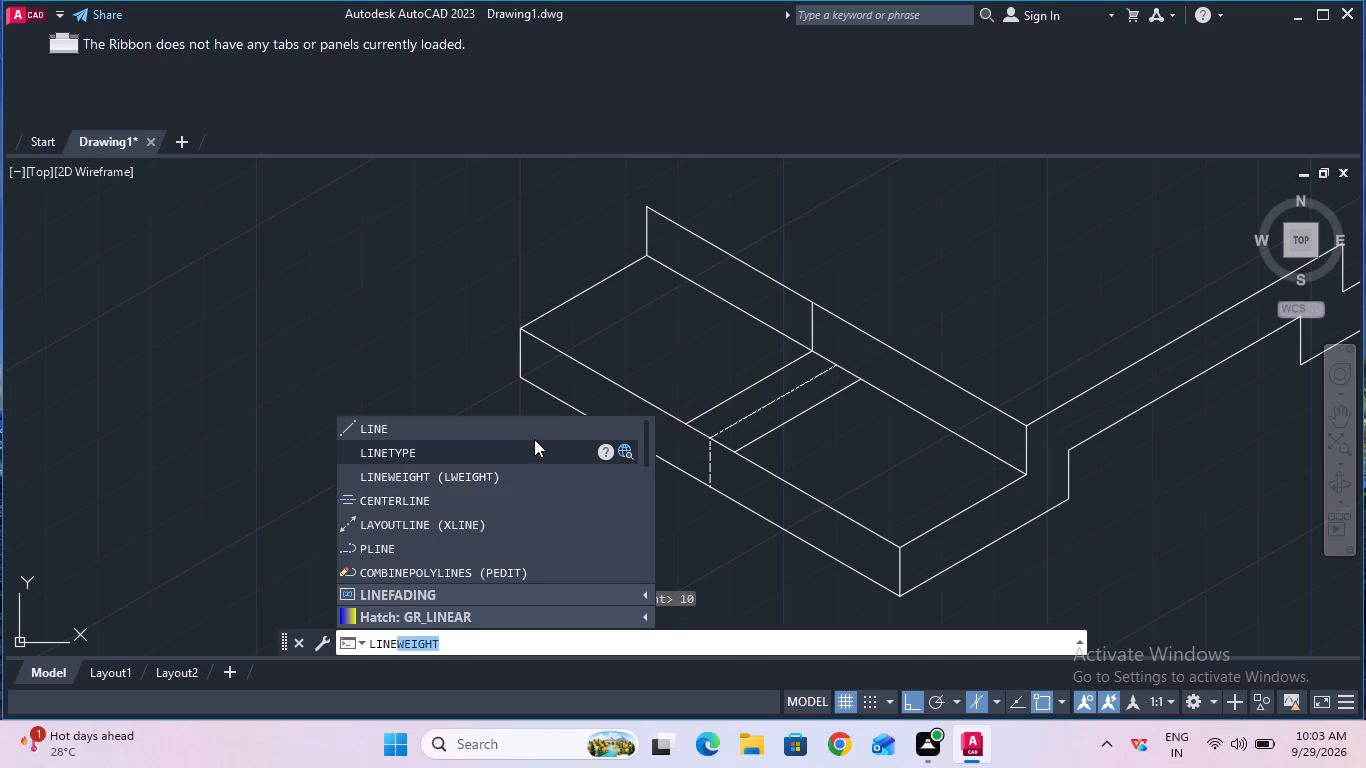
left_click(535, 435)
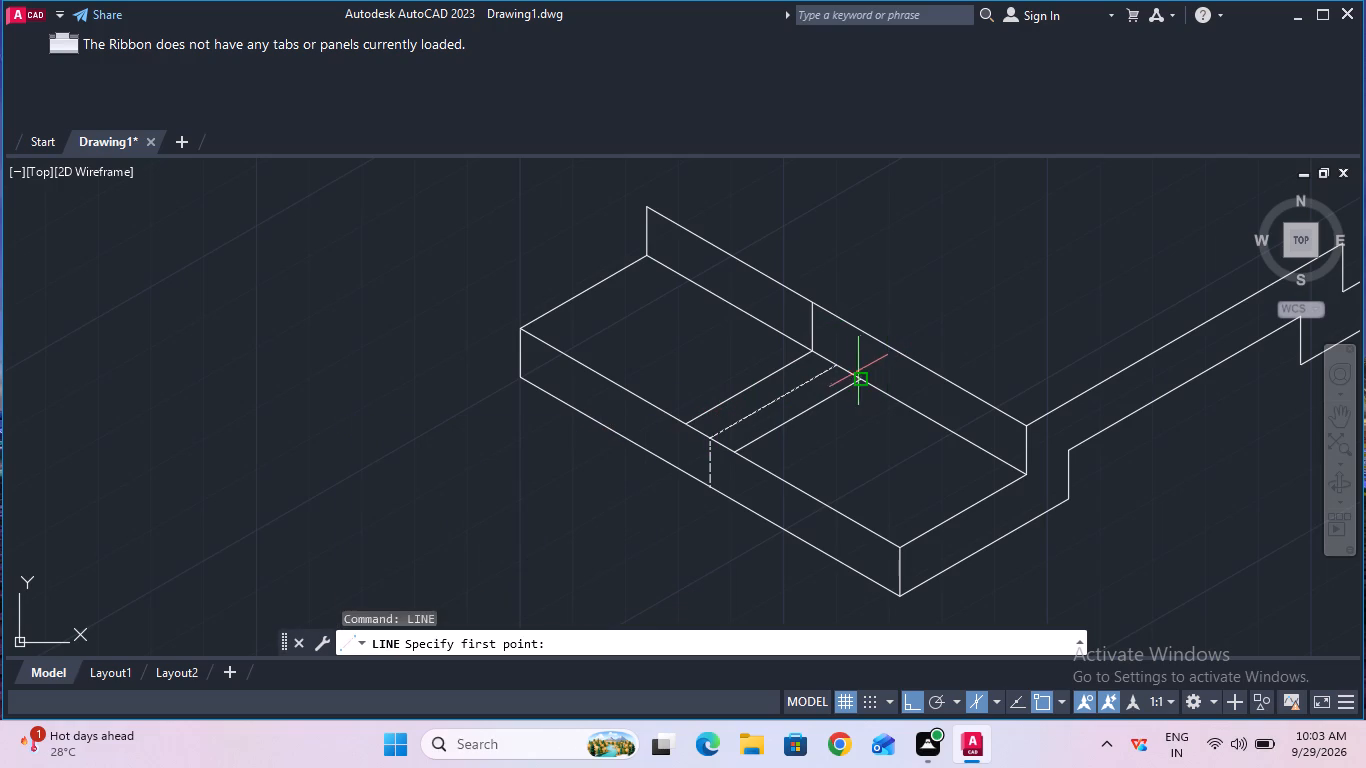
left_click(860, 377)
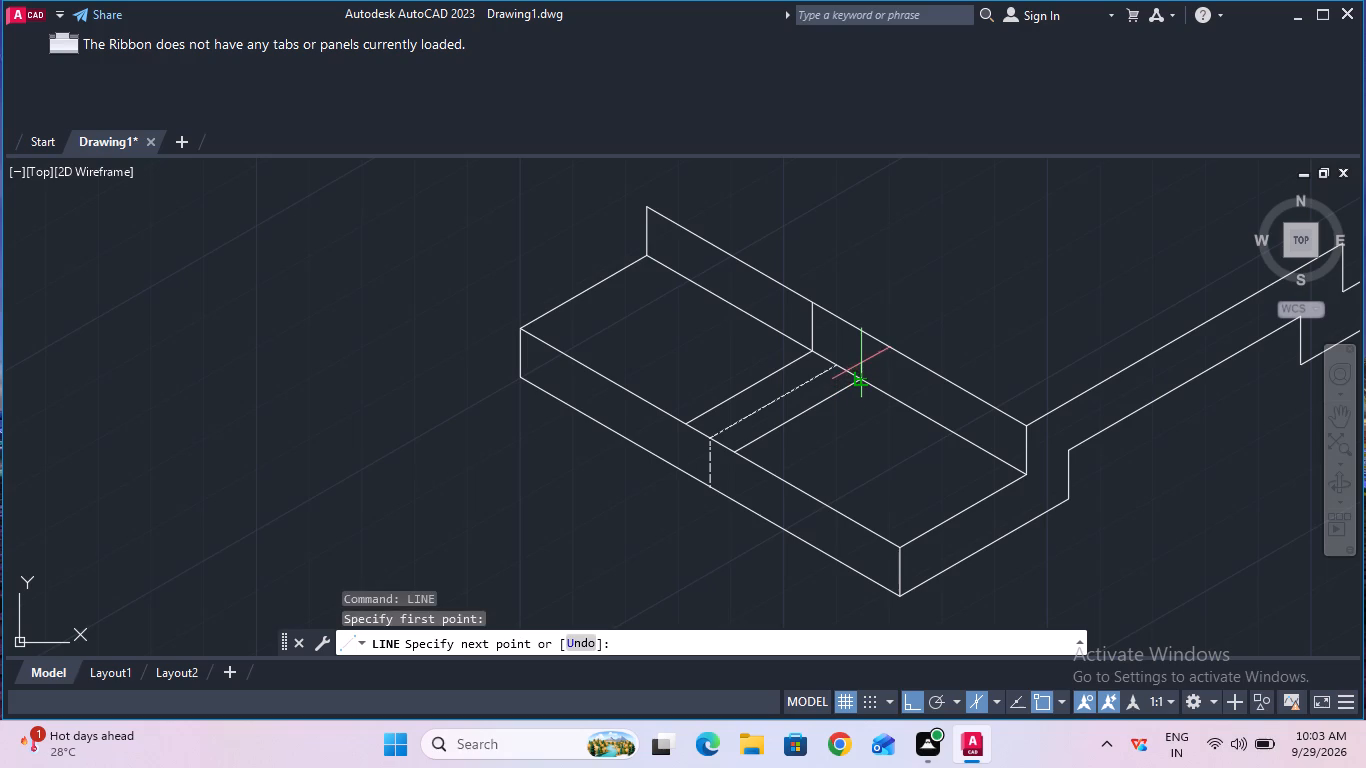
type("109")
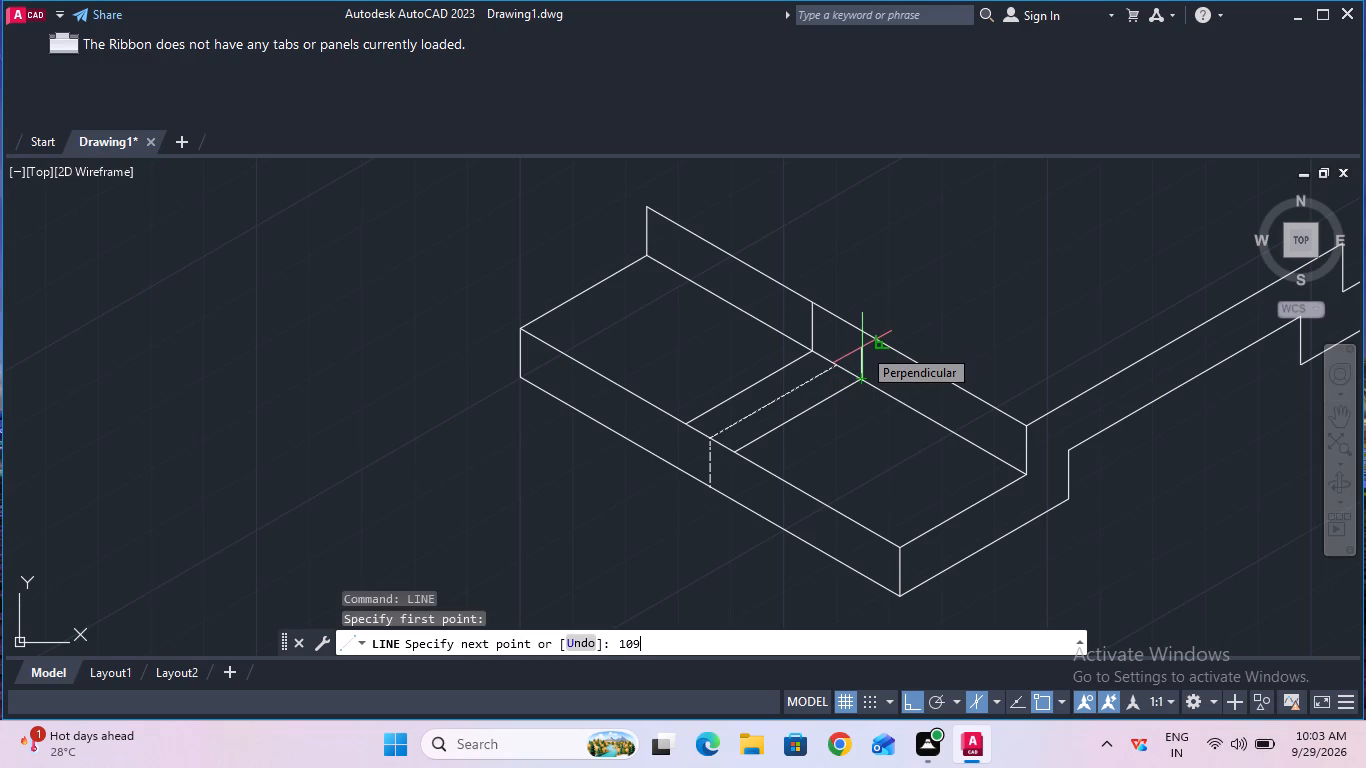
key("BackSpace")
key("Return")
key("Escape")
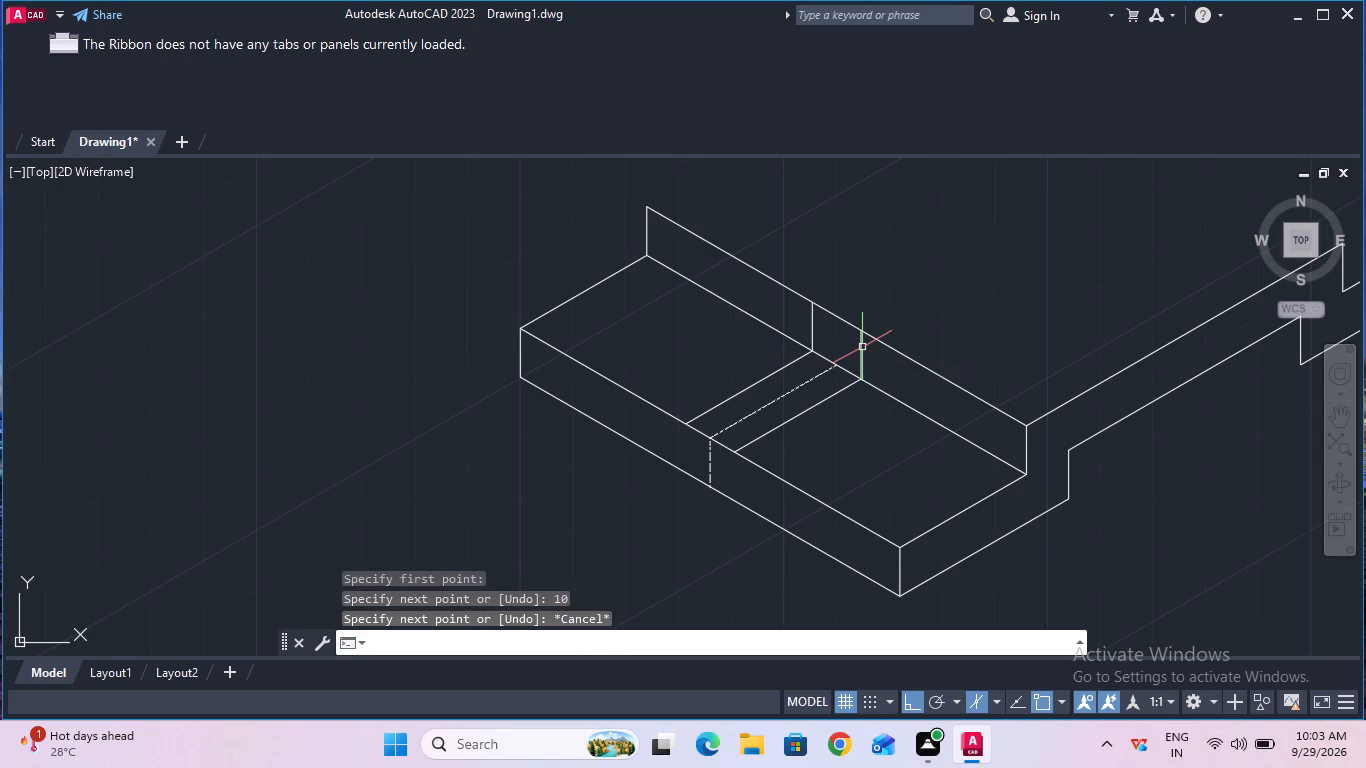
Delete the centerline across the base's top face and the short vertical centerline on its front face.
left_click(759, 409)
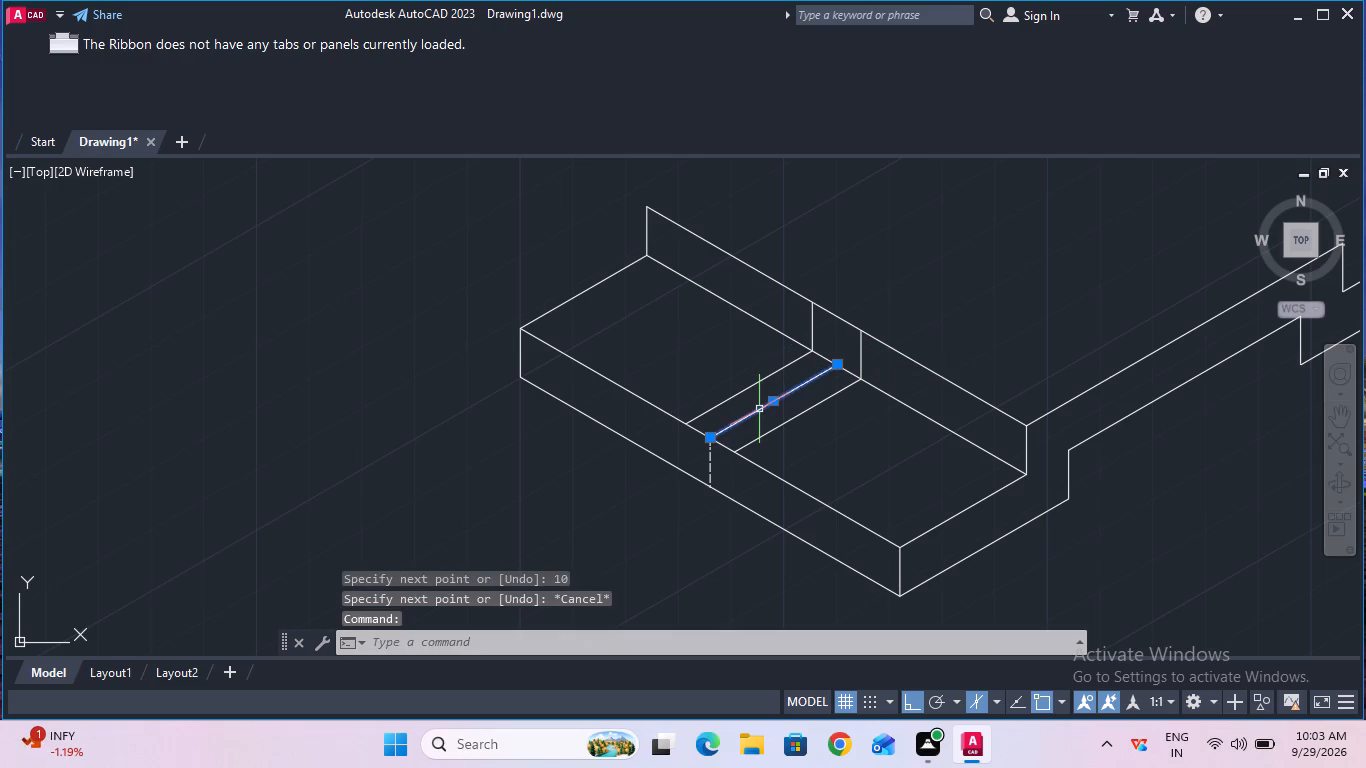
key("Delete")
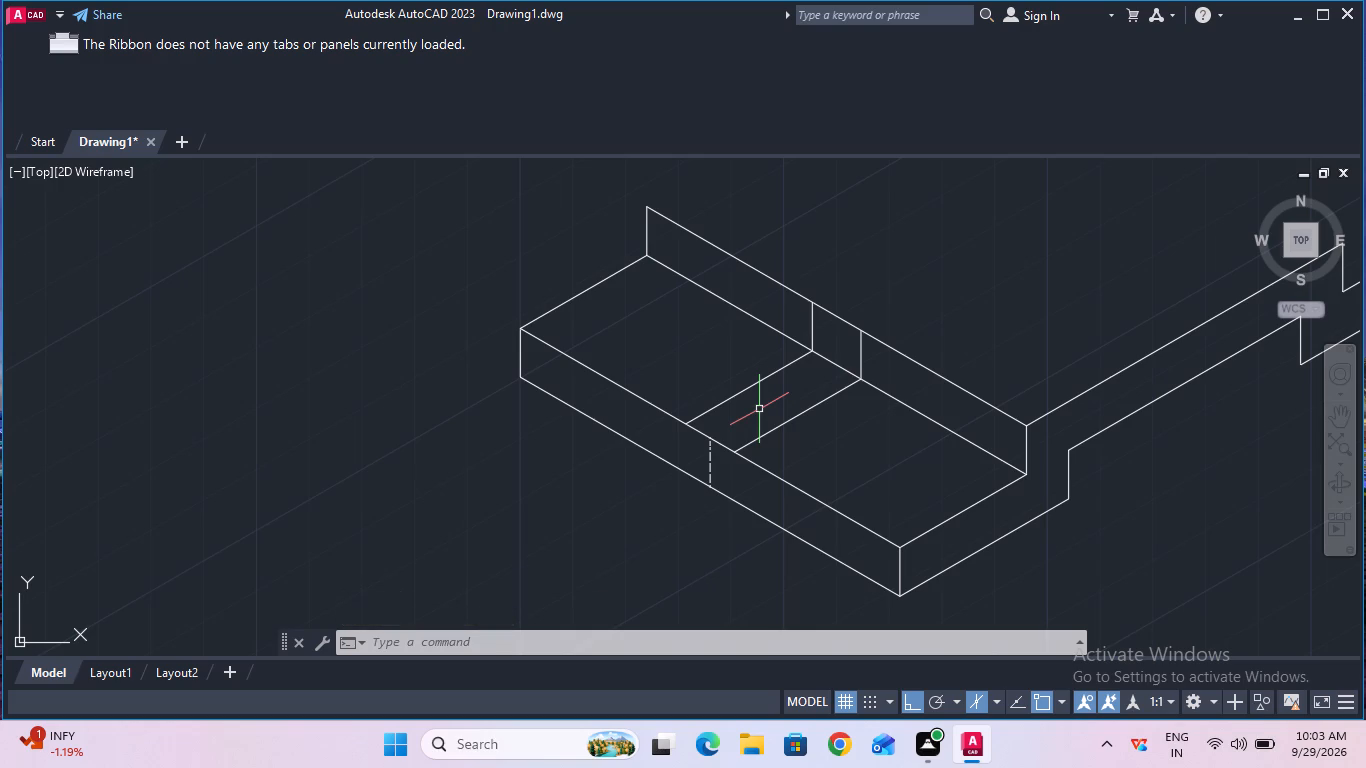
left_click(708, 460)
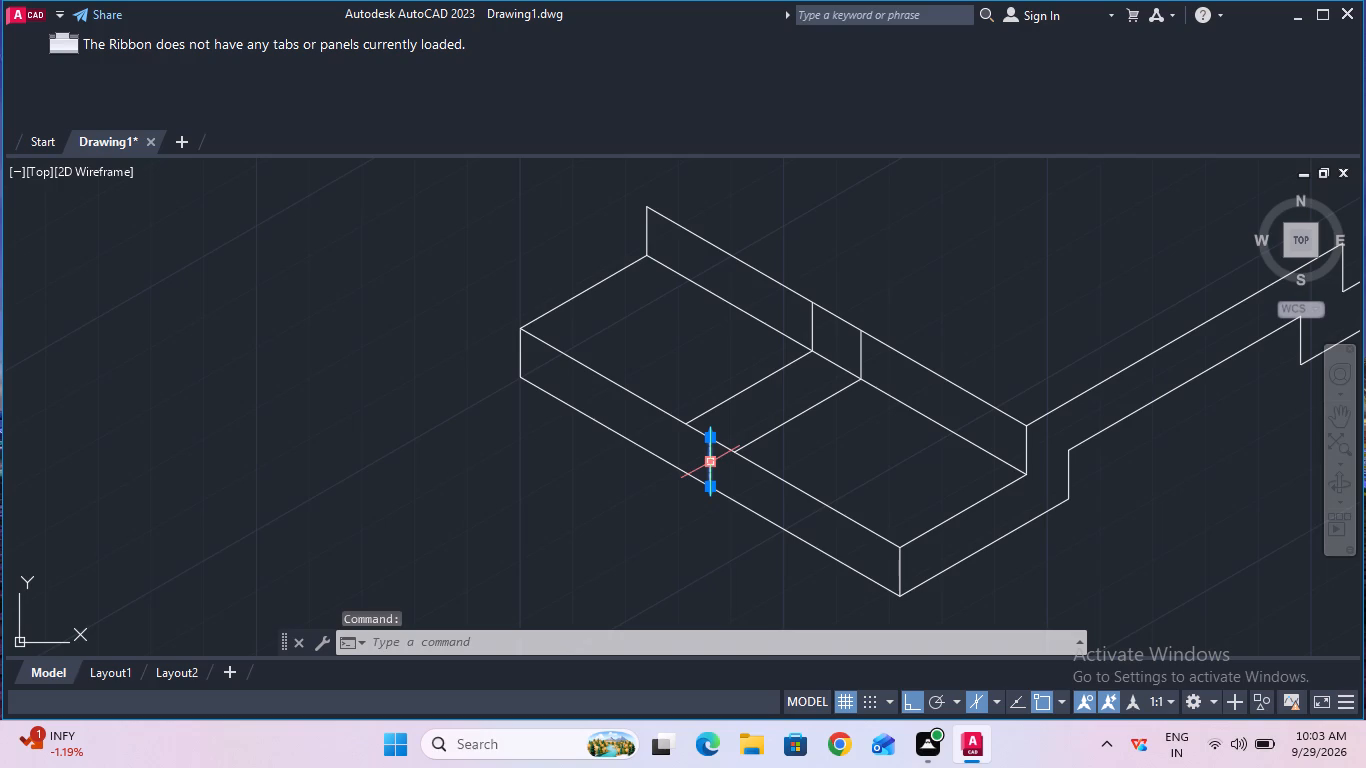
key("Delete")
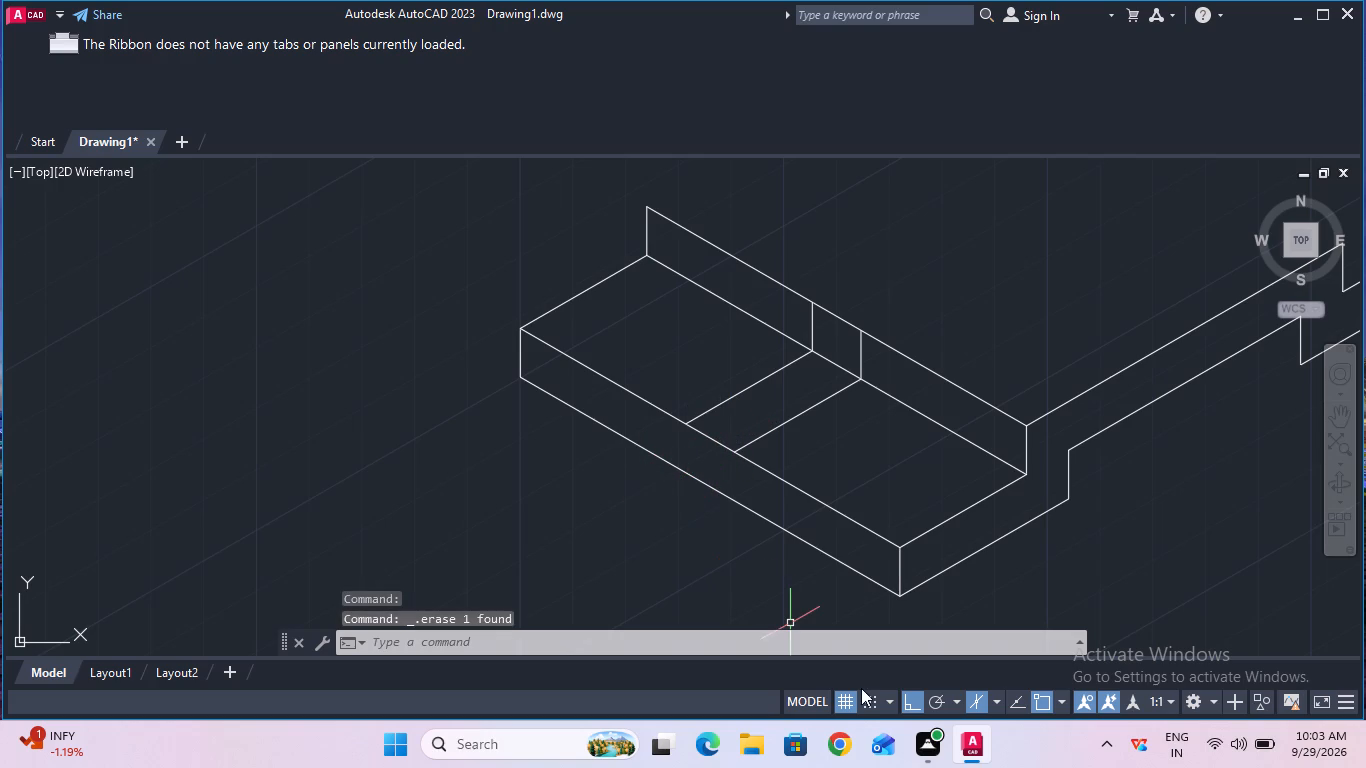
With Ortho off, draw a sloping line from the front end of the nearer offset line to the top of its 10 mm vertical line.
left_click(911, 700)
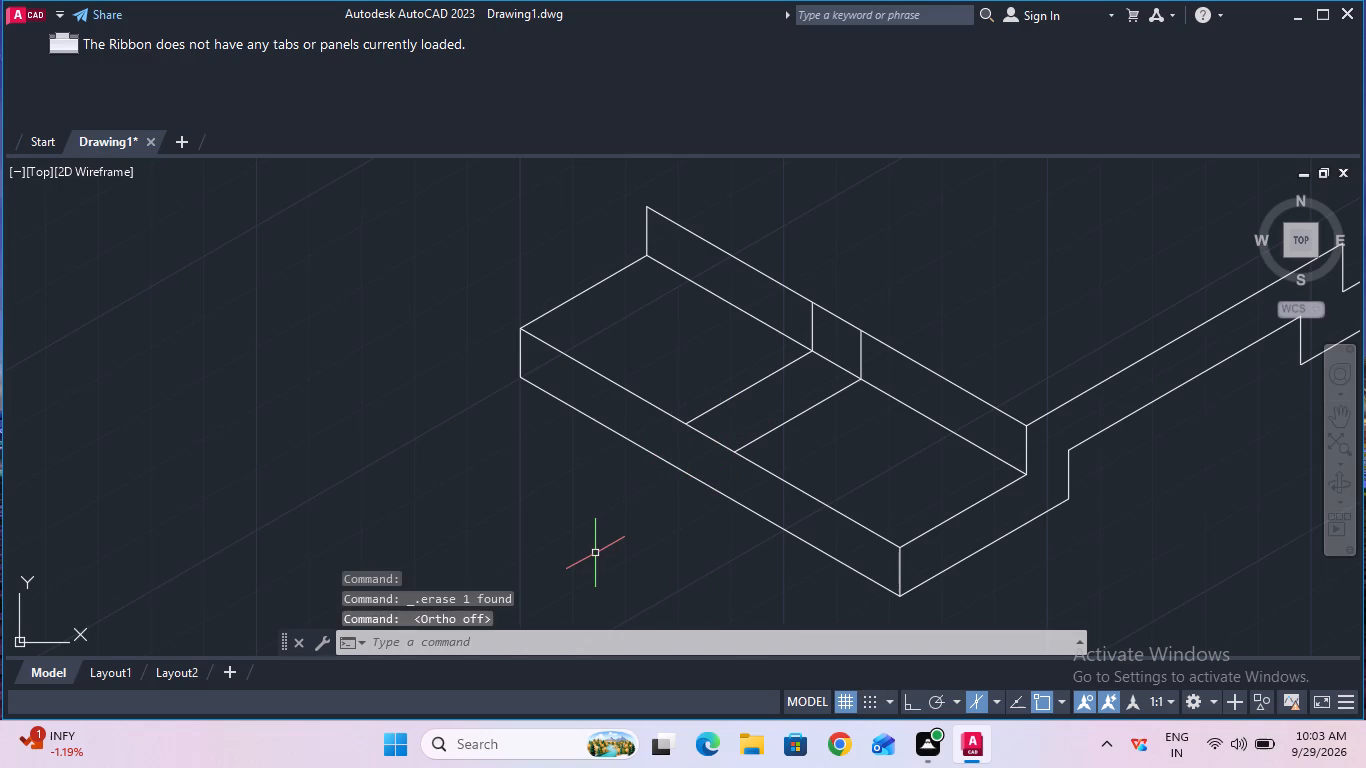
type("lin")
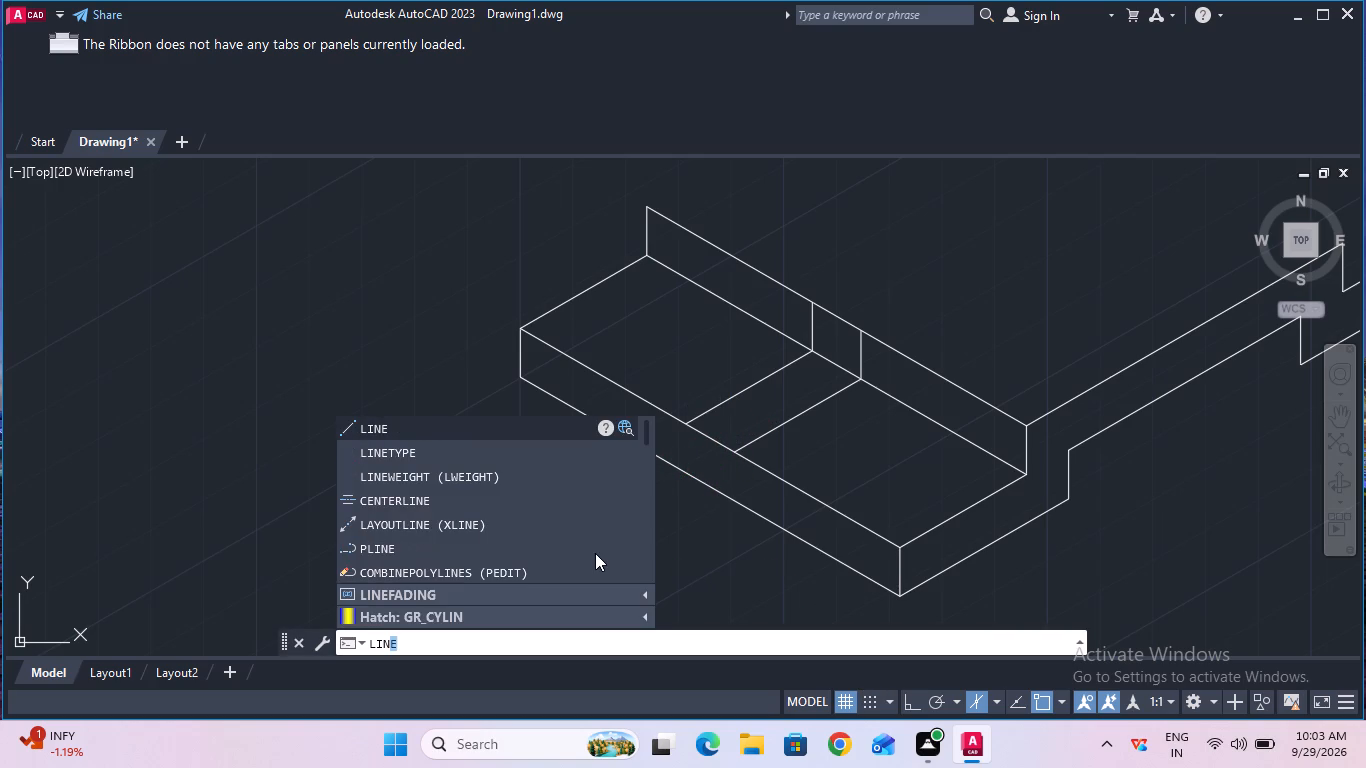
left_click(473, 429)
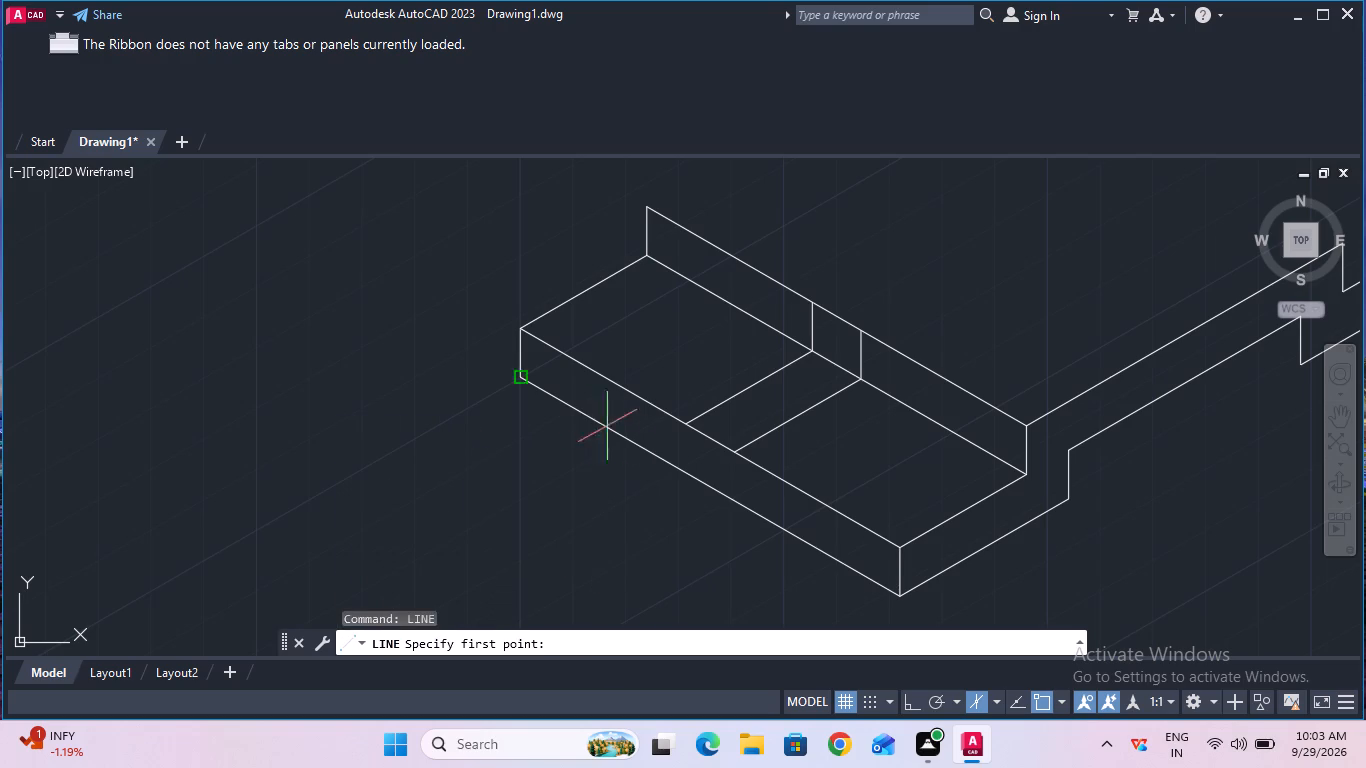
left_click(728, 449)
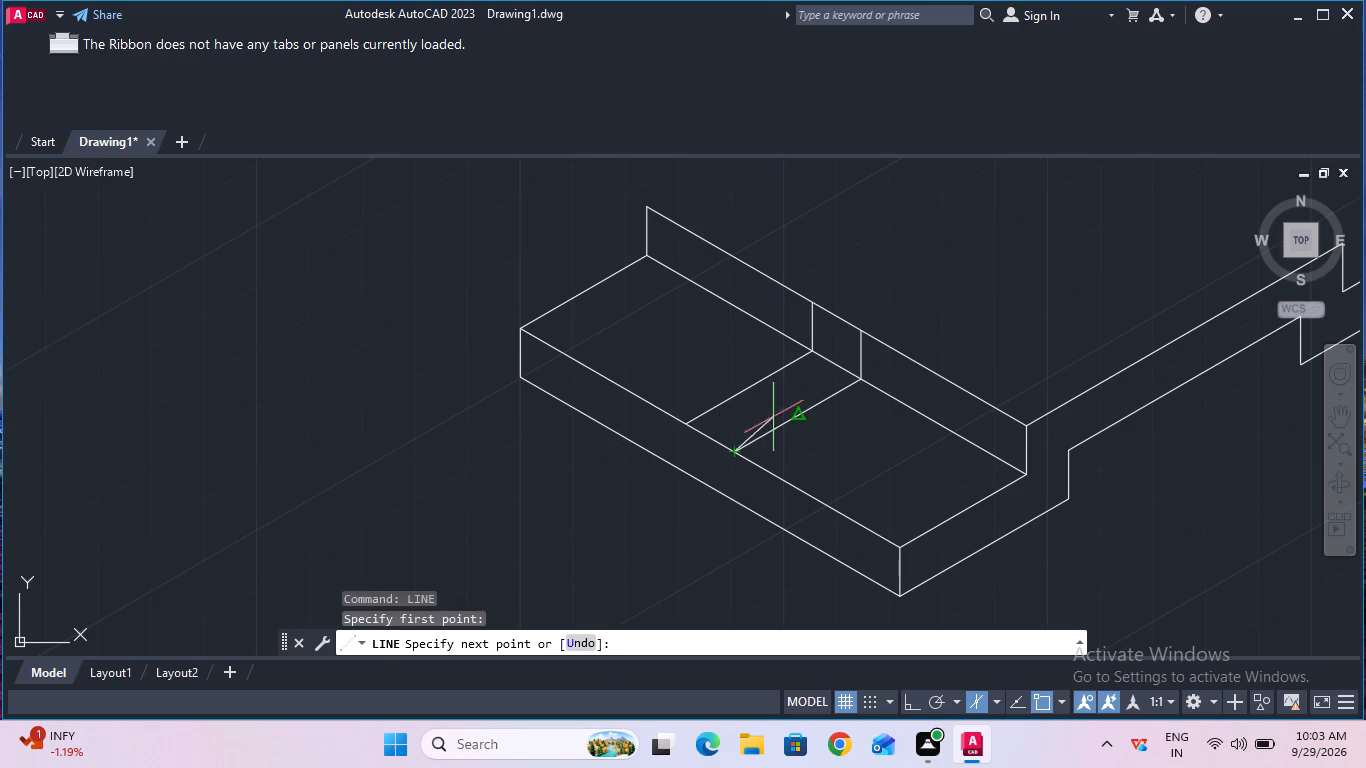
left_click(865, 328)
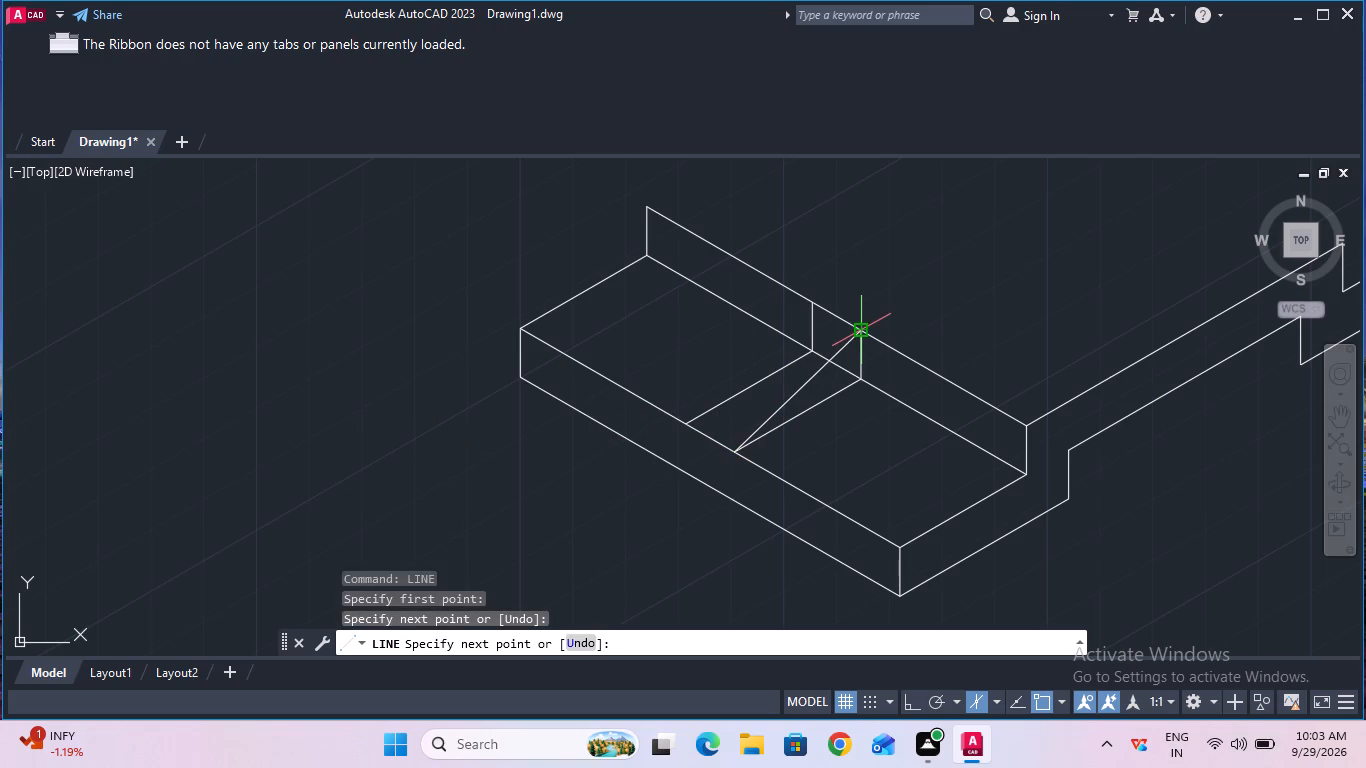
key("Escape")
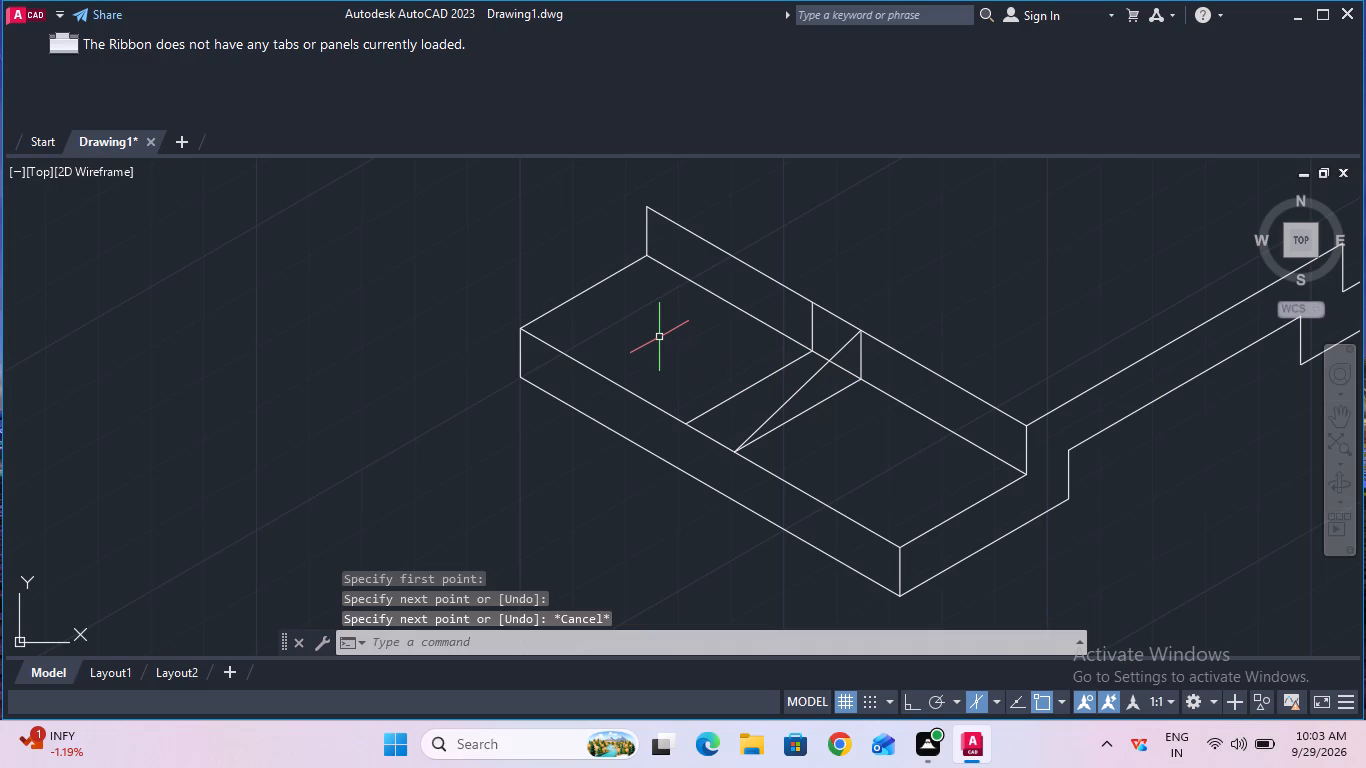
Draw the matching sloping line from the front end of the farther offset line to the top of its vertical line.
type("li")
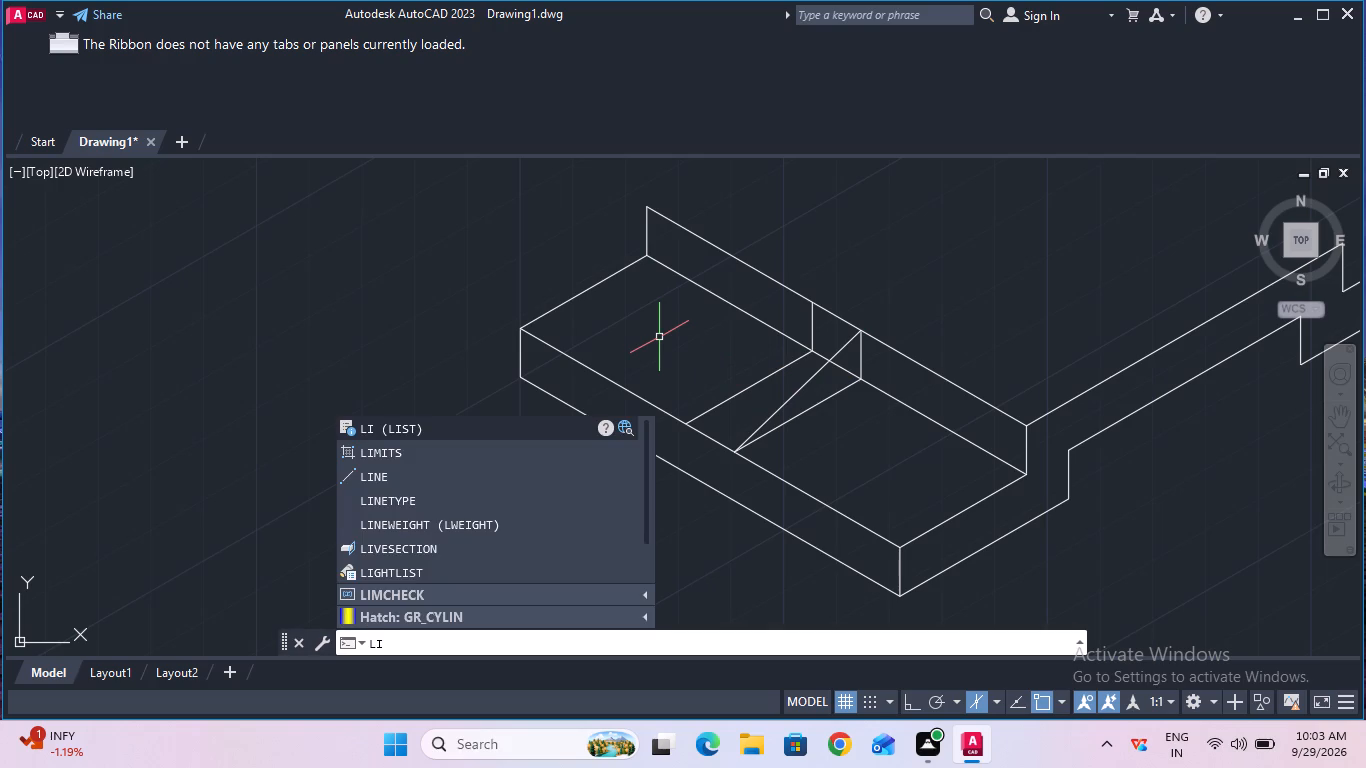
left_click(421, 480)
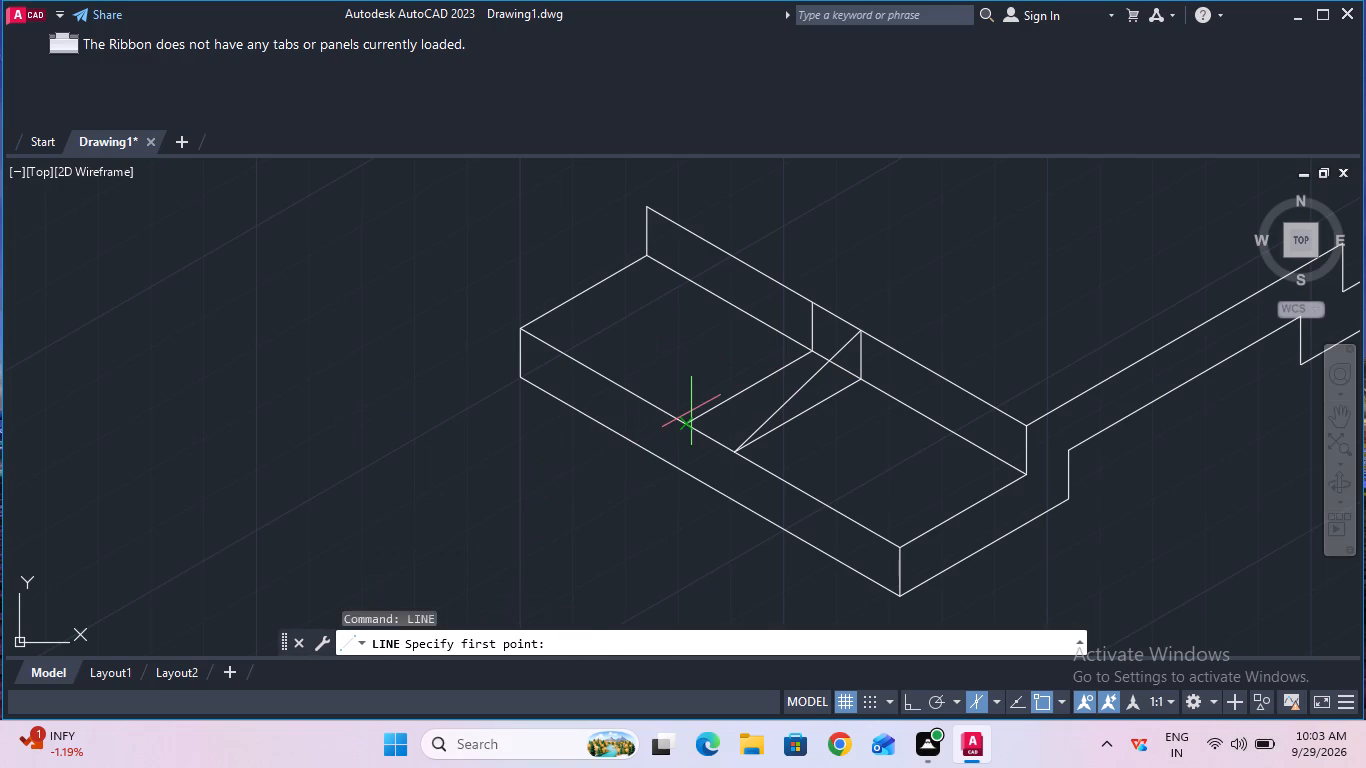
left_click(687, 429)
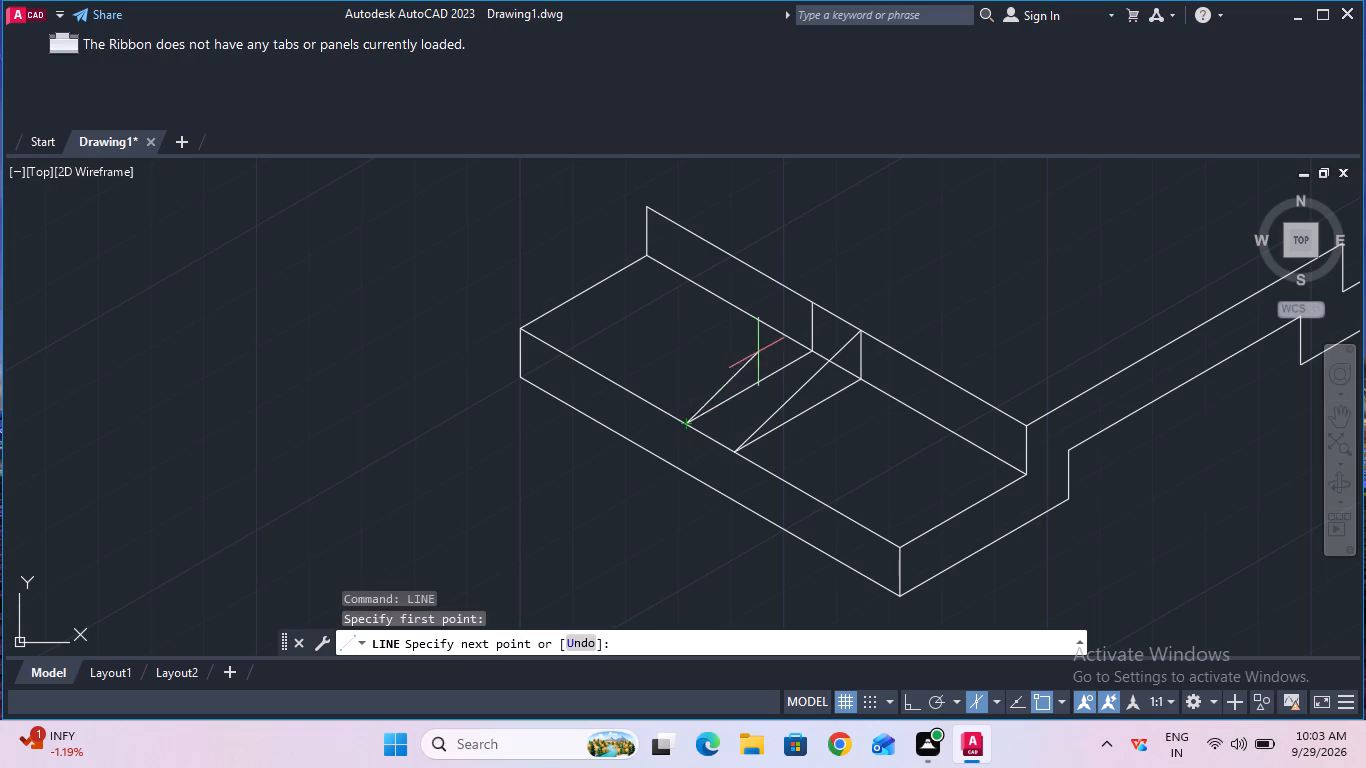
left_click(811, 299)
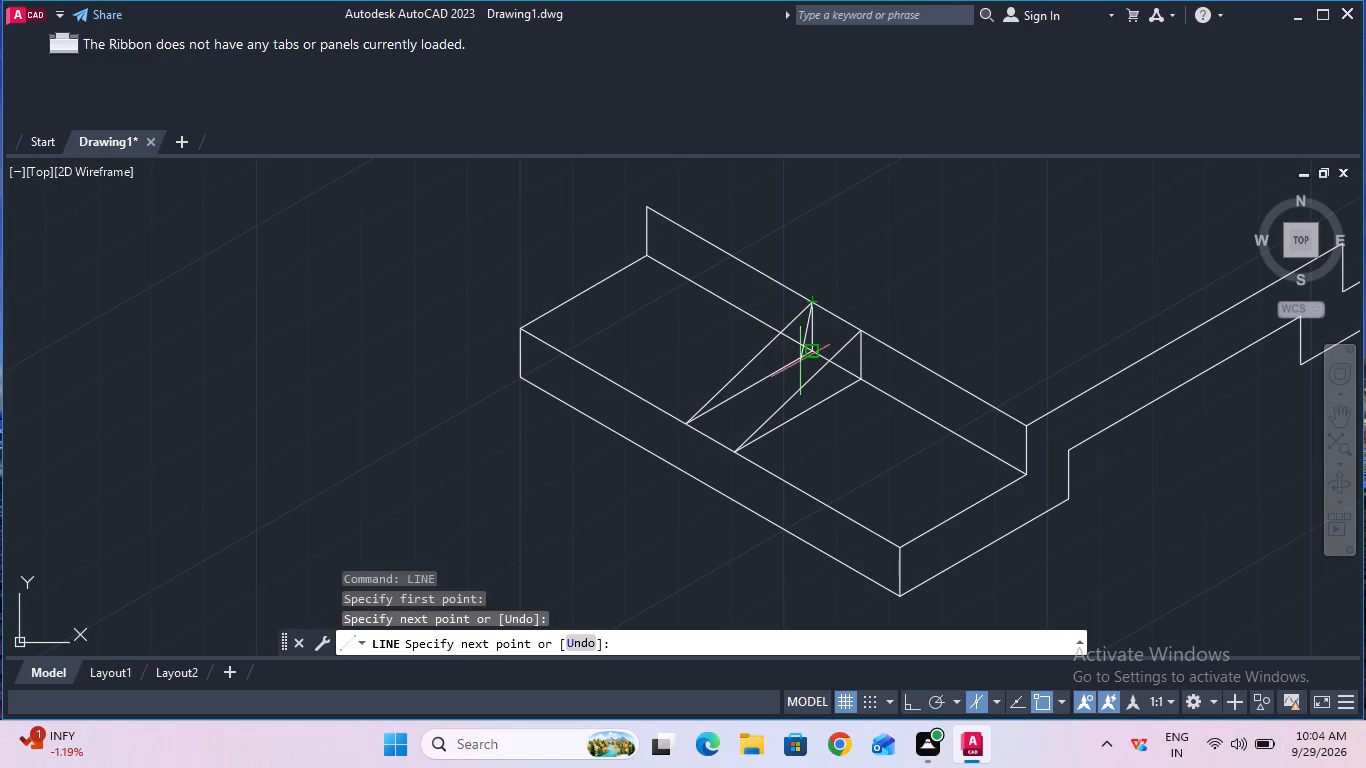
key("Escape")
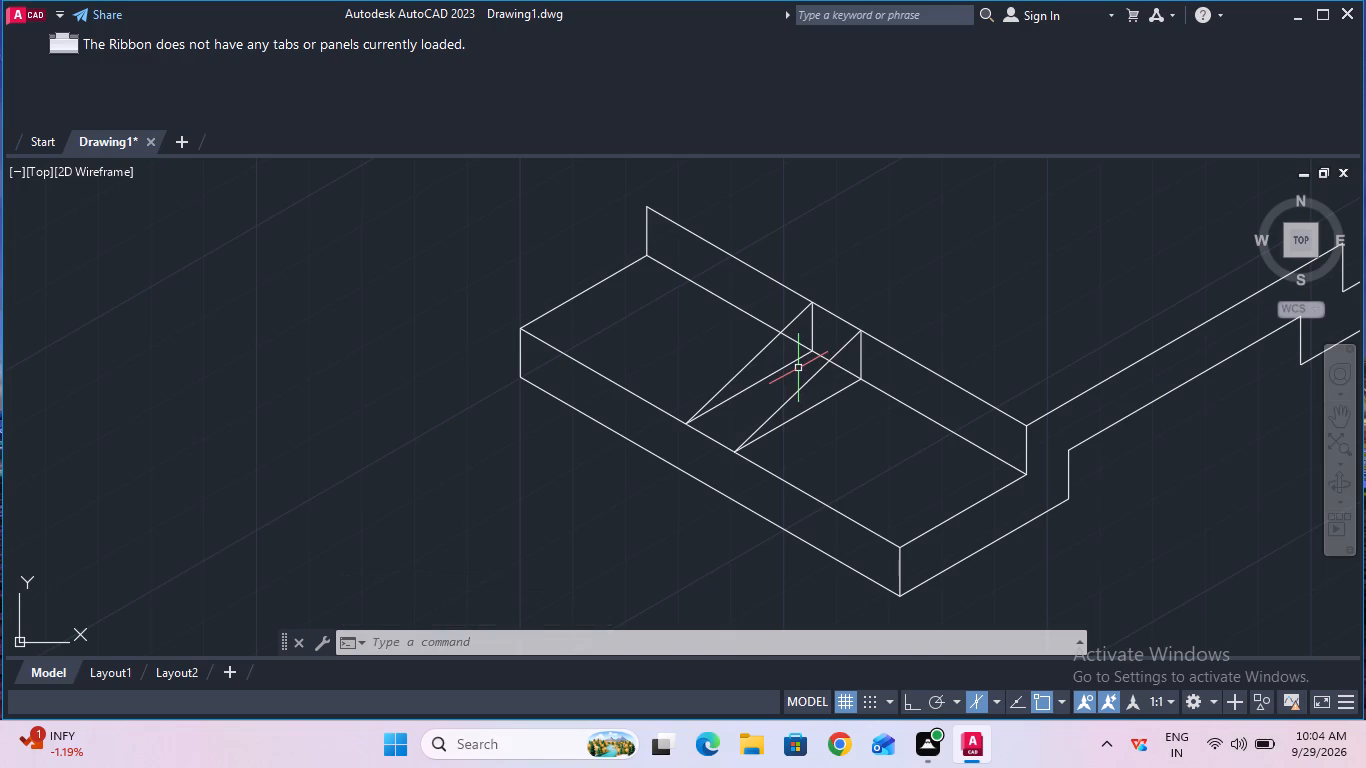
Trim away the rib's hidden lines: the farther base line, its vertical line, and the base's back edge between the rib's sides.
type("tr")
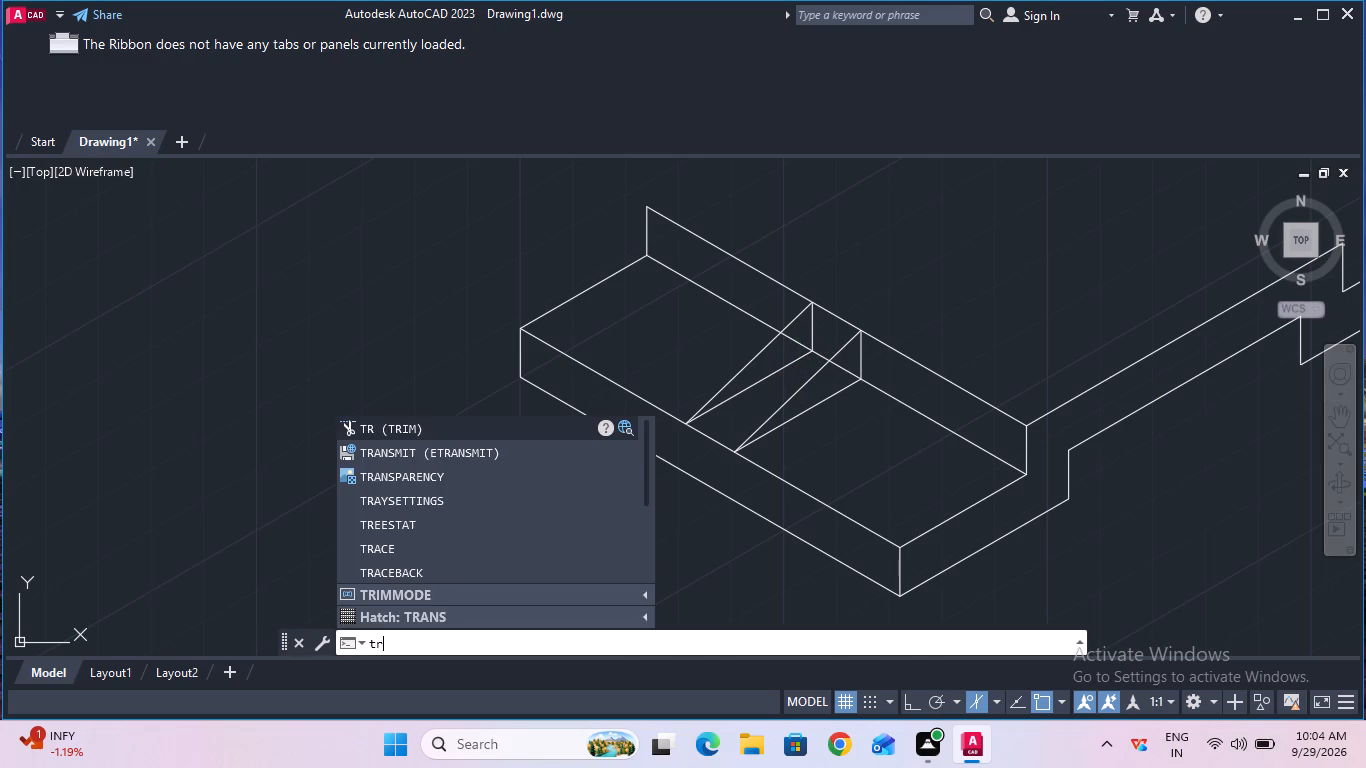
left_click(544, 426)
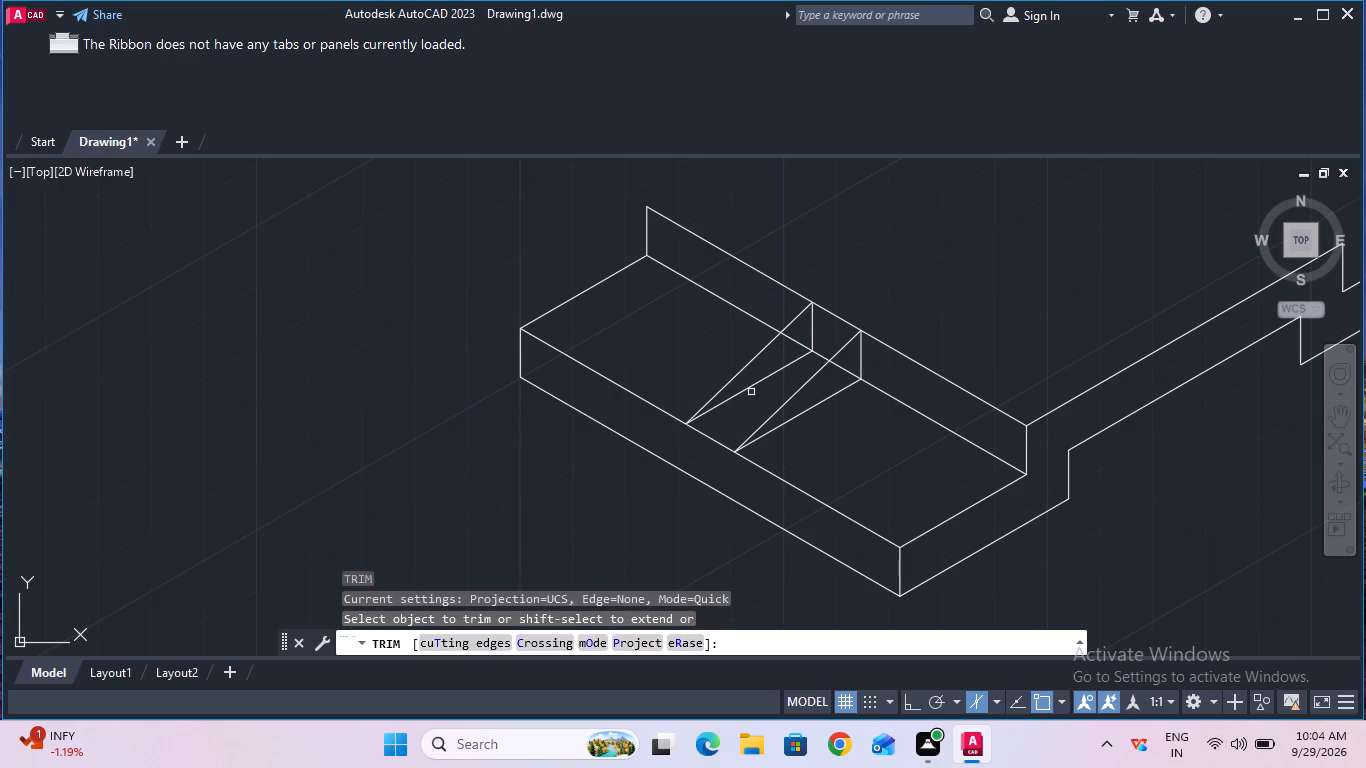
left_click(750, 389)
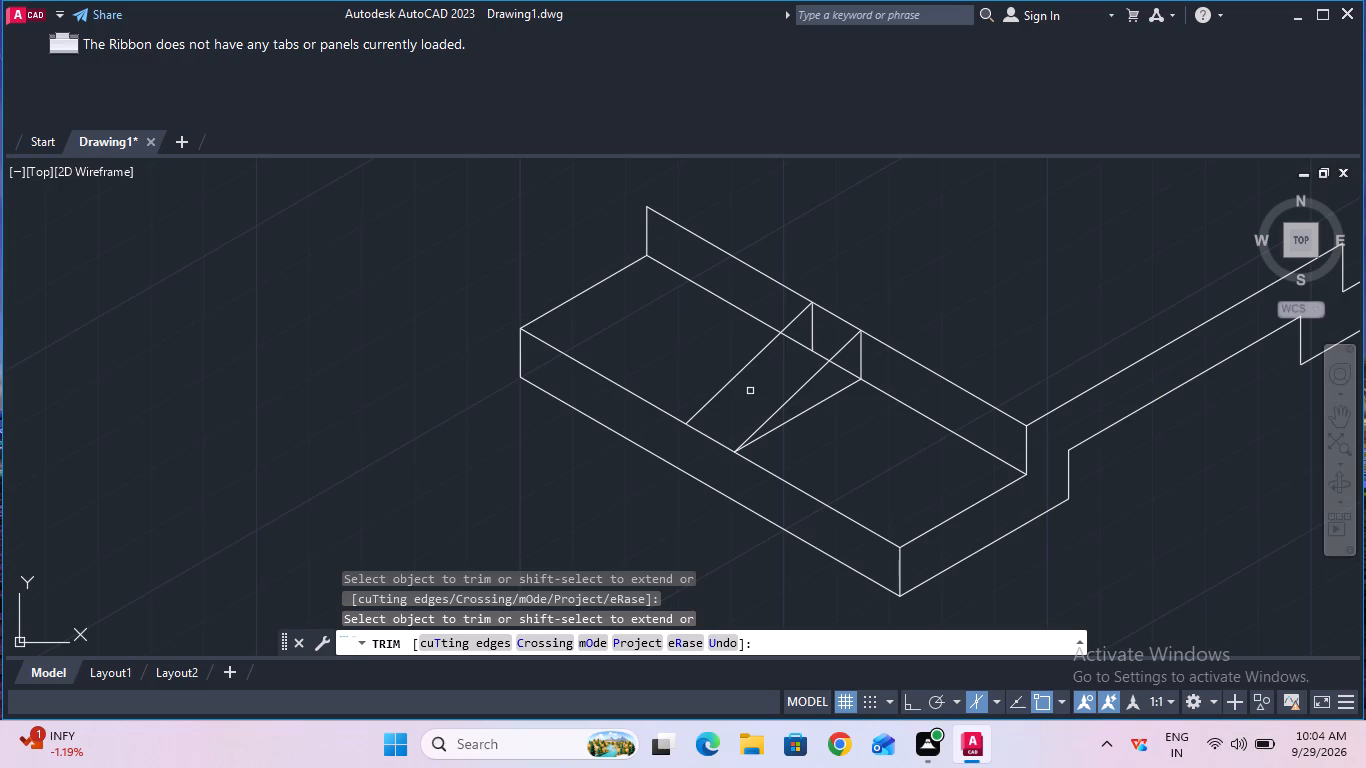
left_click(794, 340)
left_click(810, 330)
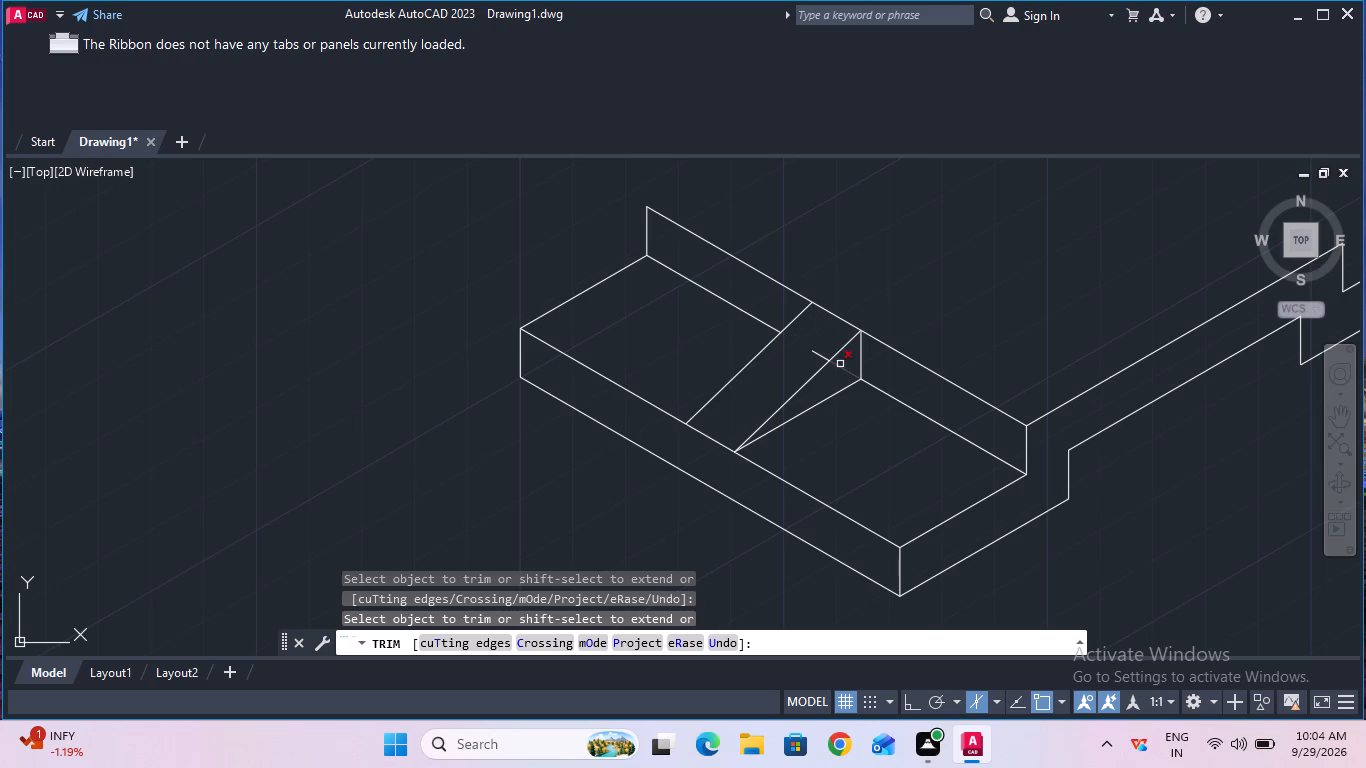
left_click(840, 364)
left_click(822, 357)
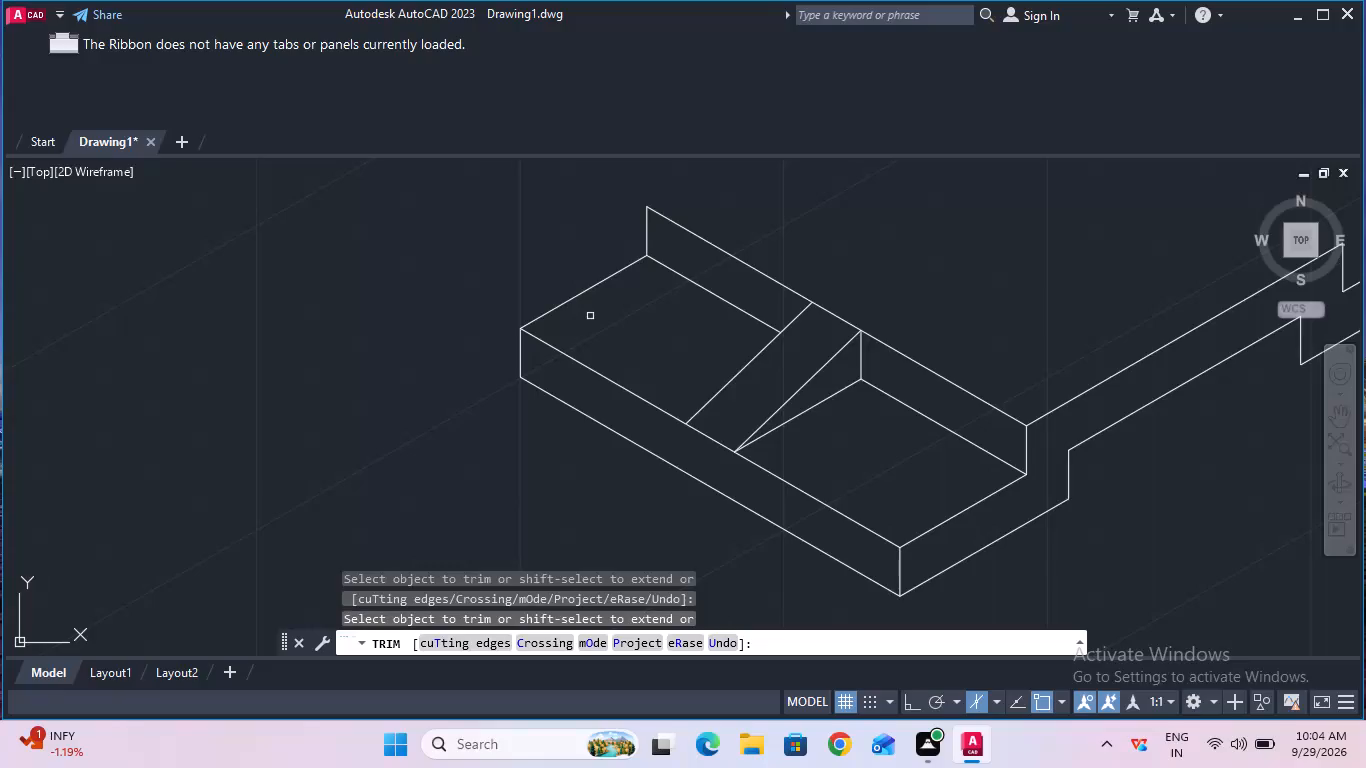
key("Escape")
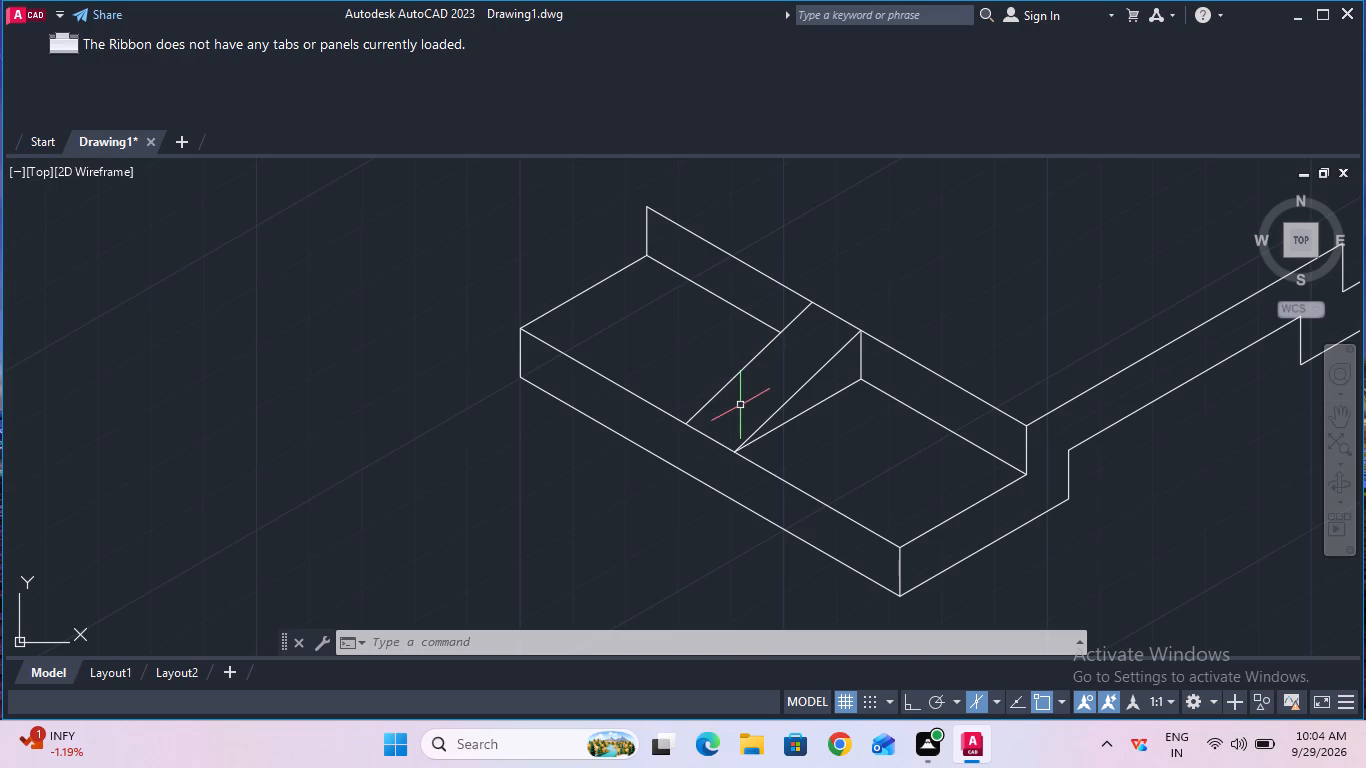
Offset the farther sloping rib line by 5 mm toward the nearer sloping line.
key("o")
type("ff")
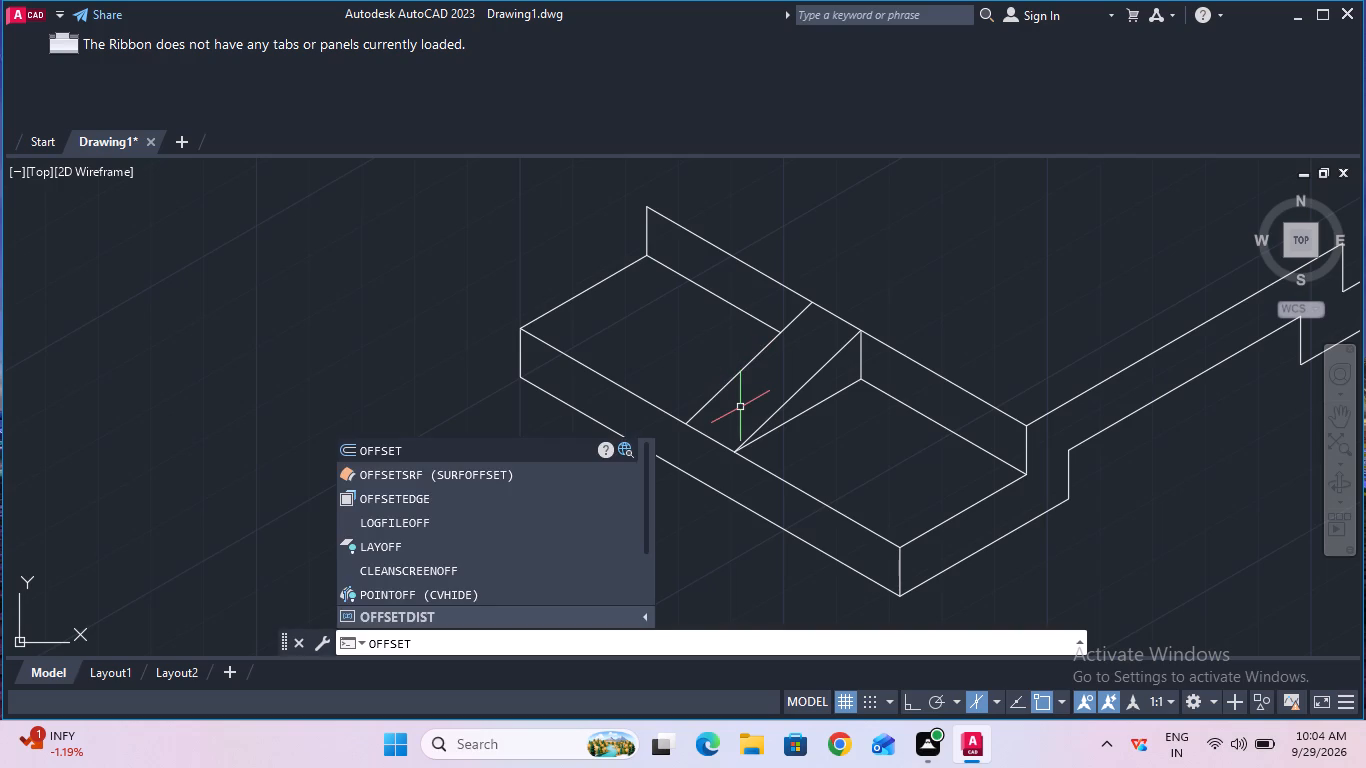
left_click(421, 444)
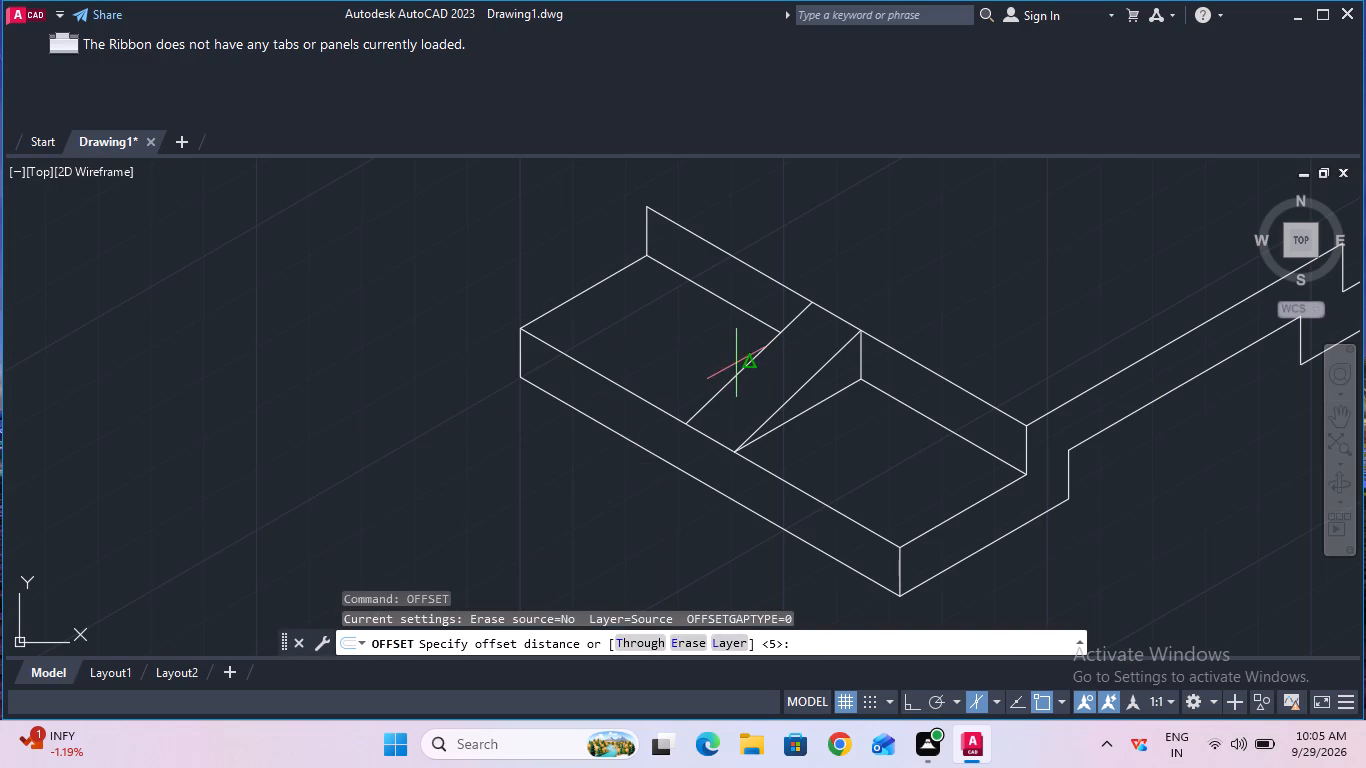
left_click(742, 364)
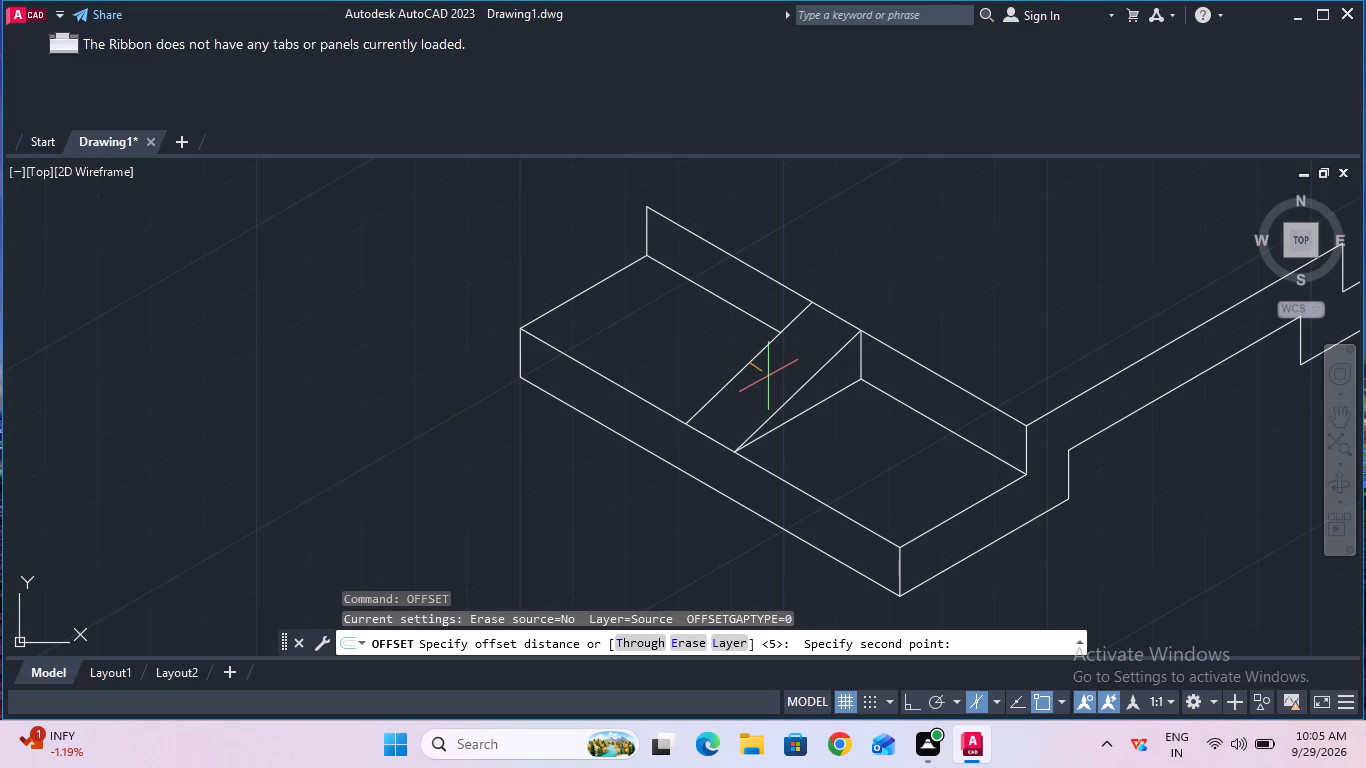
key("5")
key("Return")
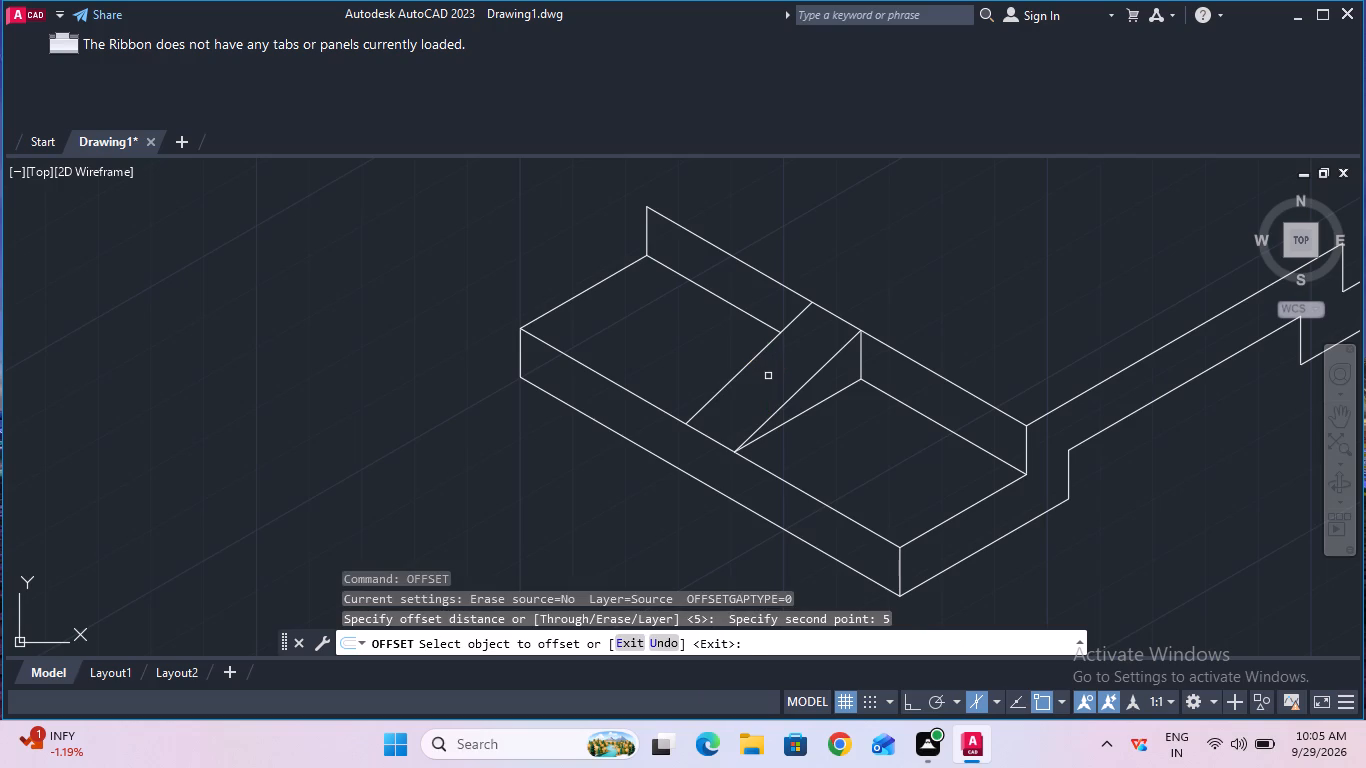
left_click(747, 366)
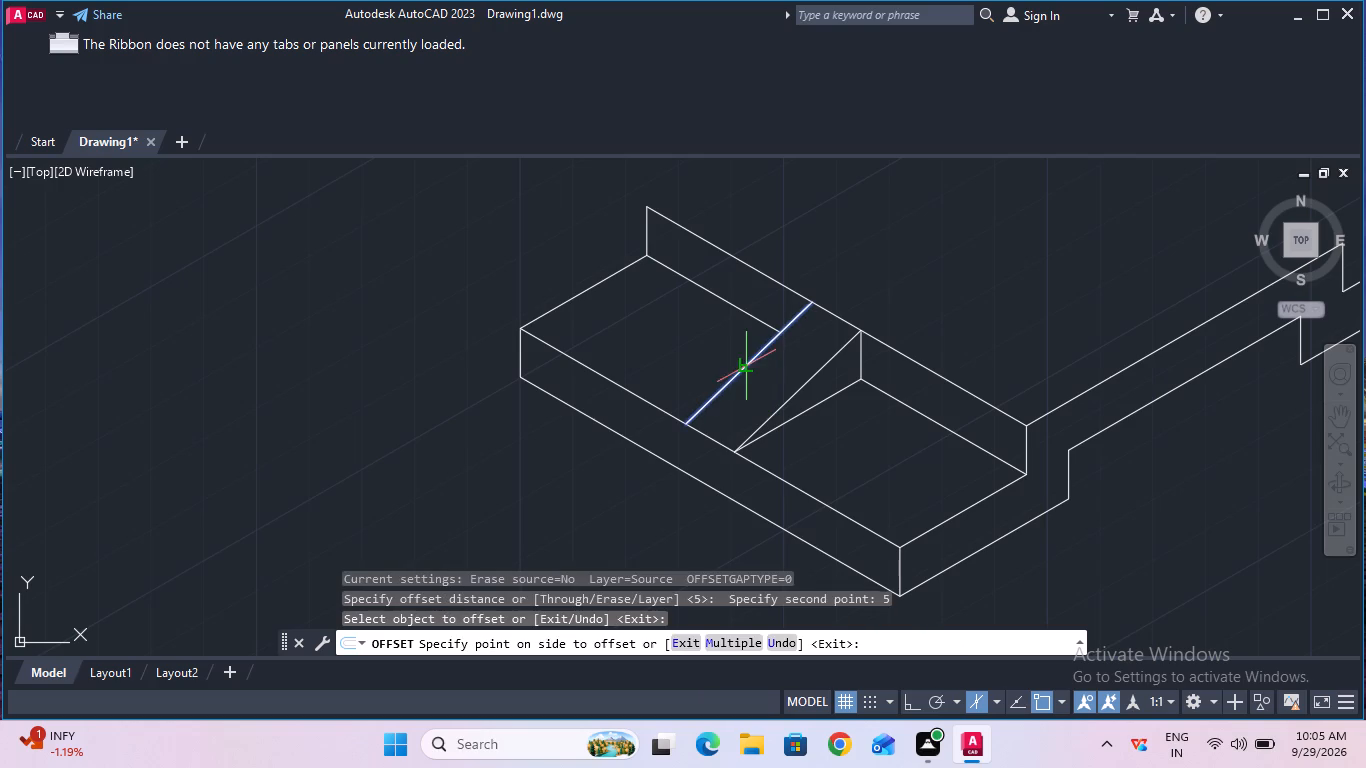
left_click(763, 373)
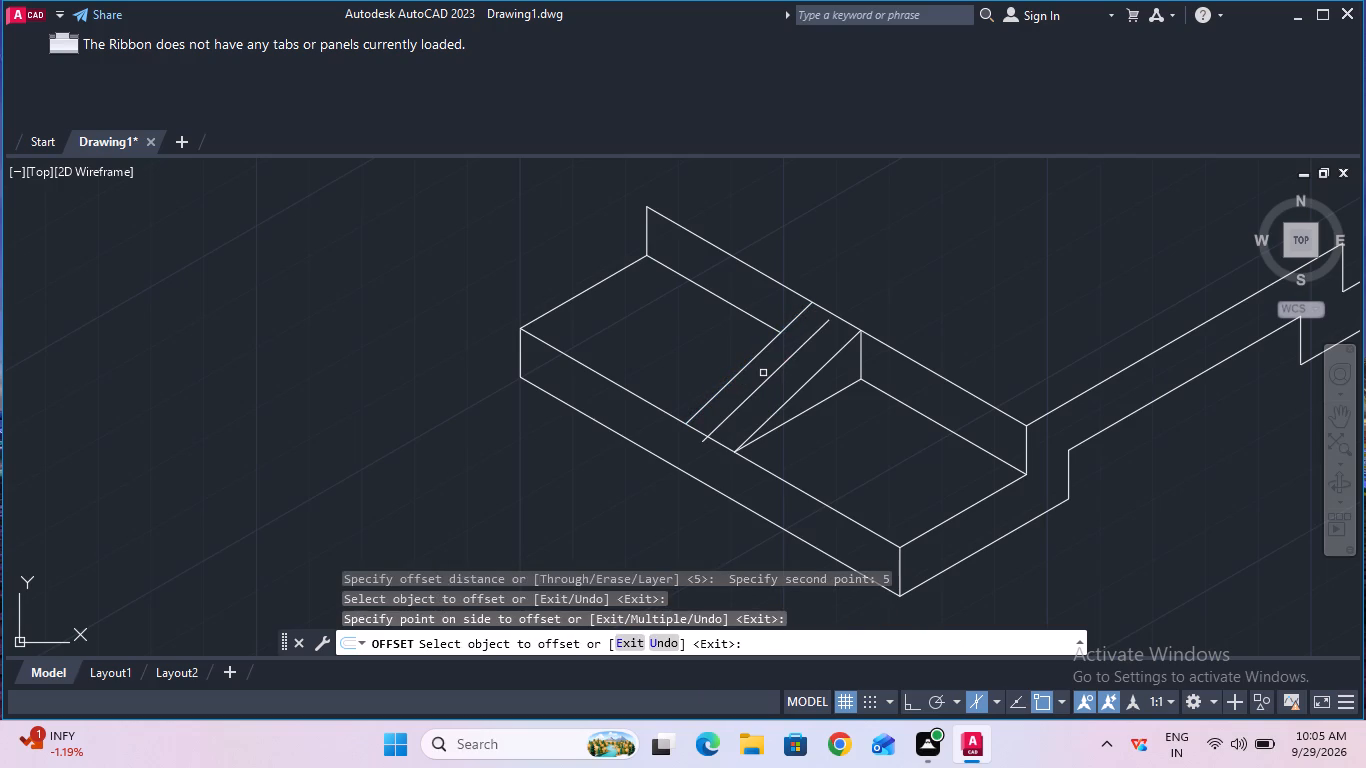
key("Escape")
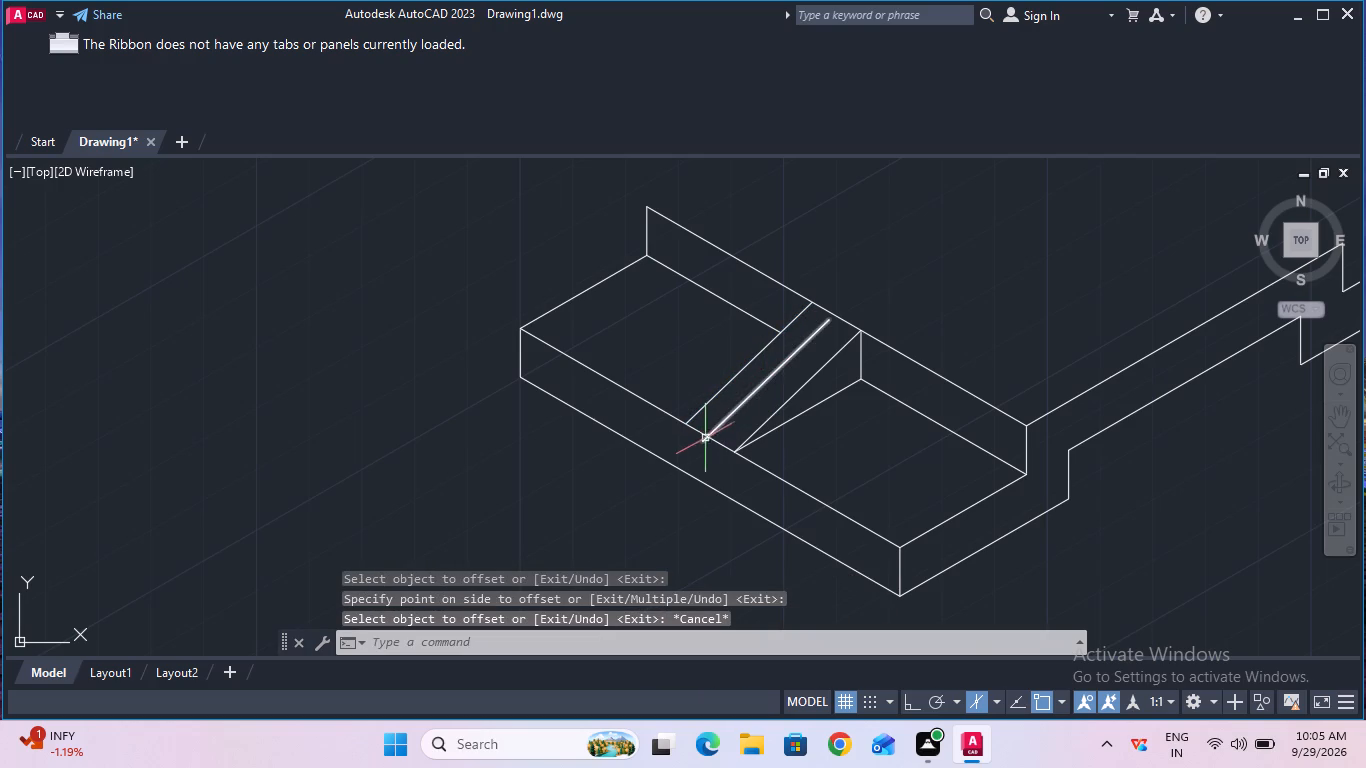
Trim the offset sloping line's overhang at the base's front top edge and extend its upper end to the upper back edge.
type("tr")
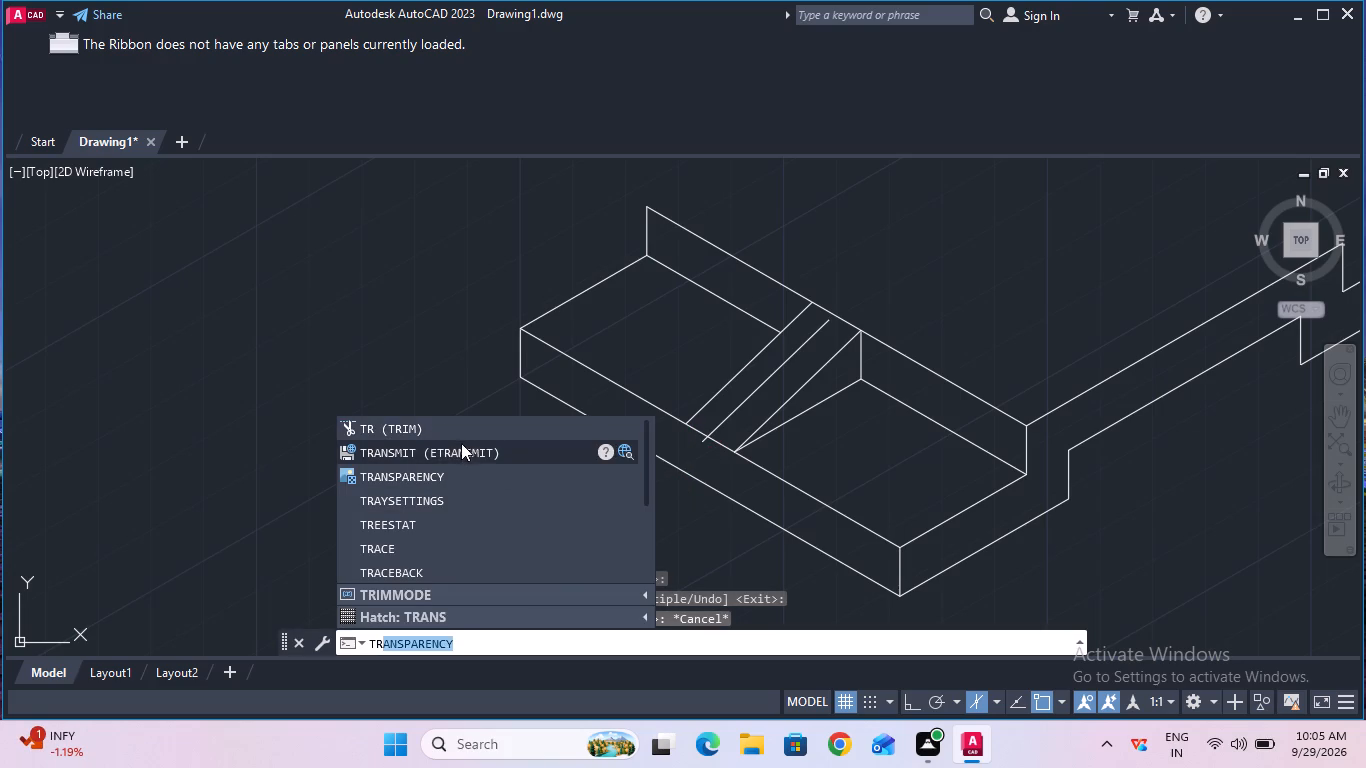
left_click(460, 432)
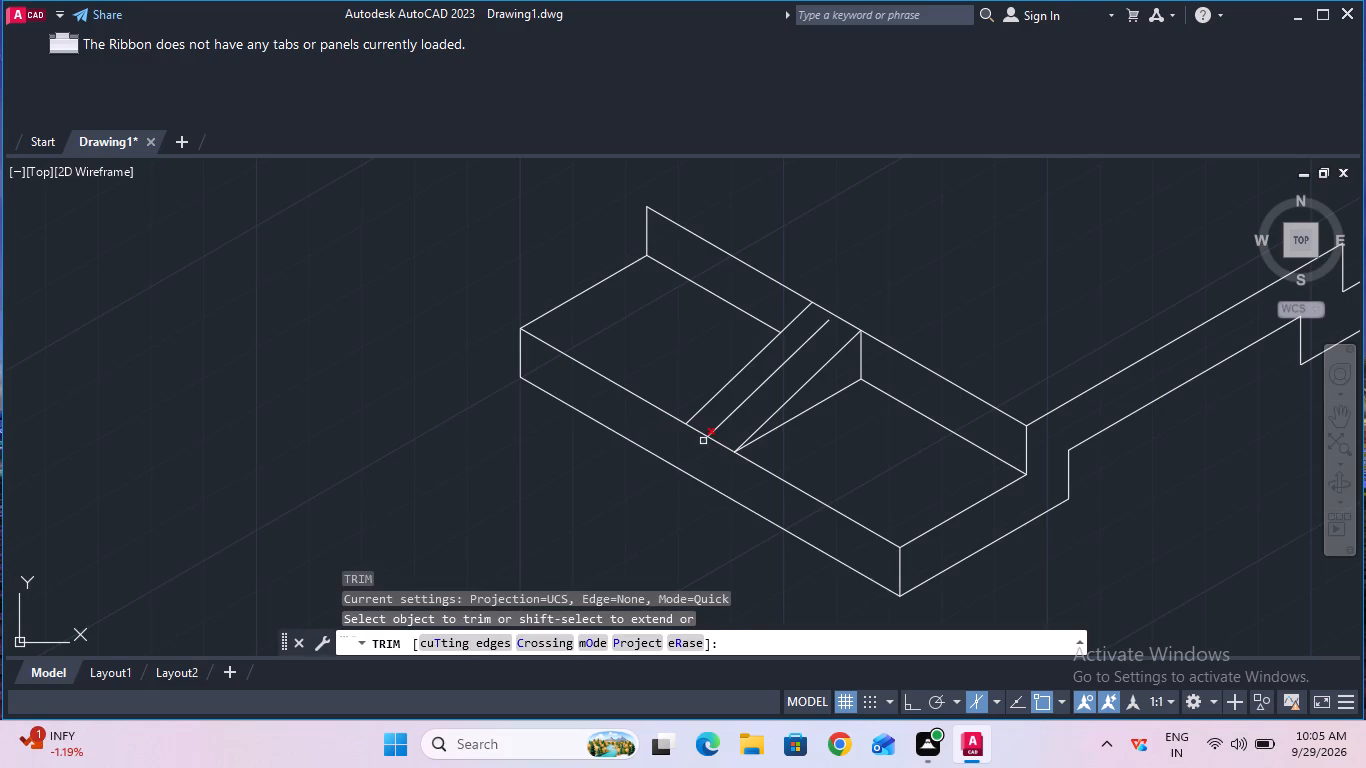
left_click(704, 441)
key("Escape")
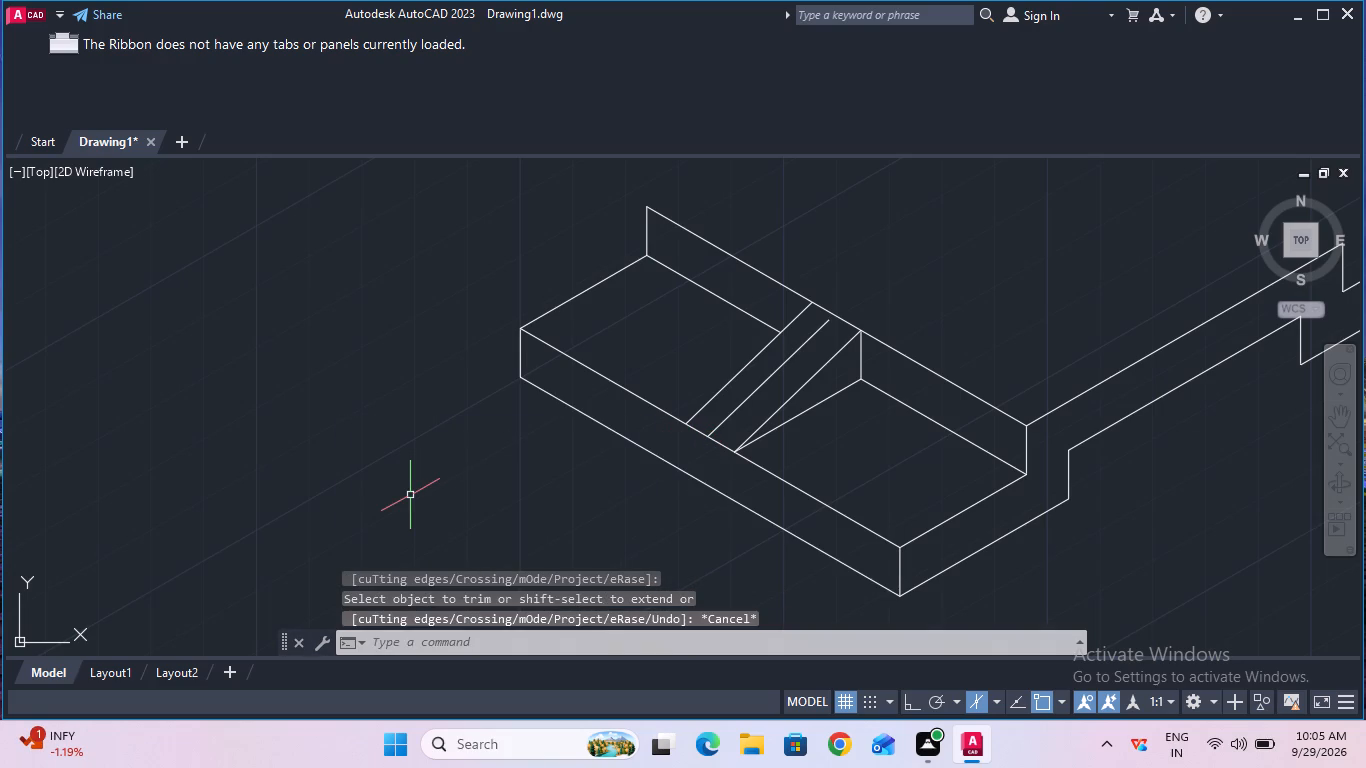
type("ext")
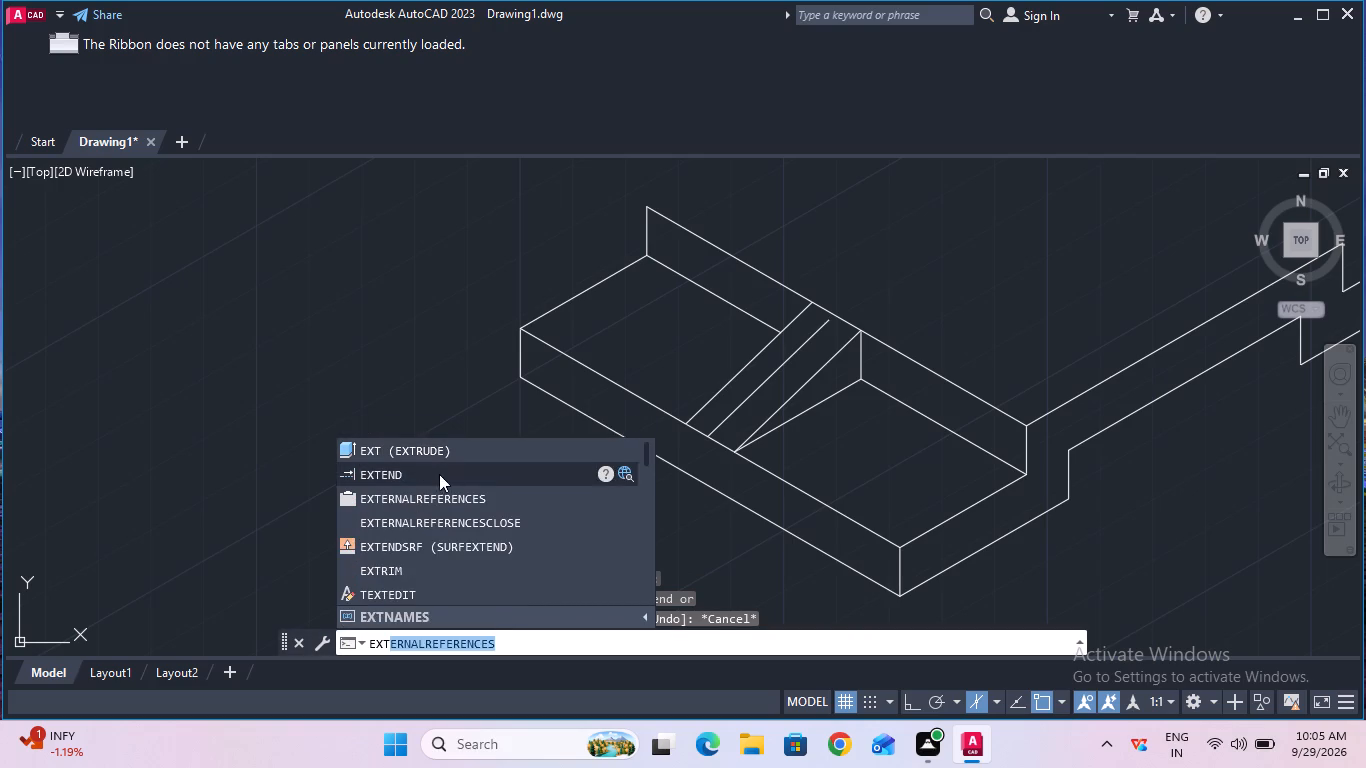
left_click(468, 466)
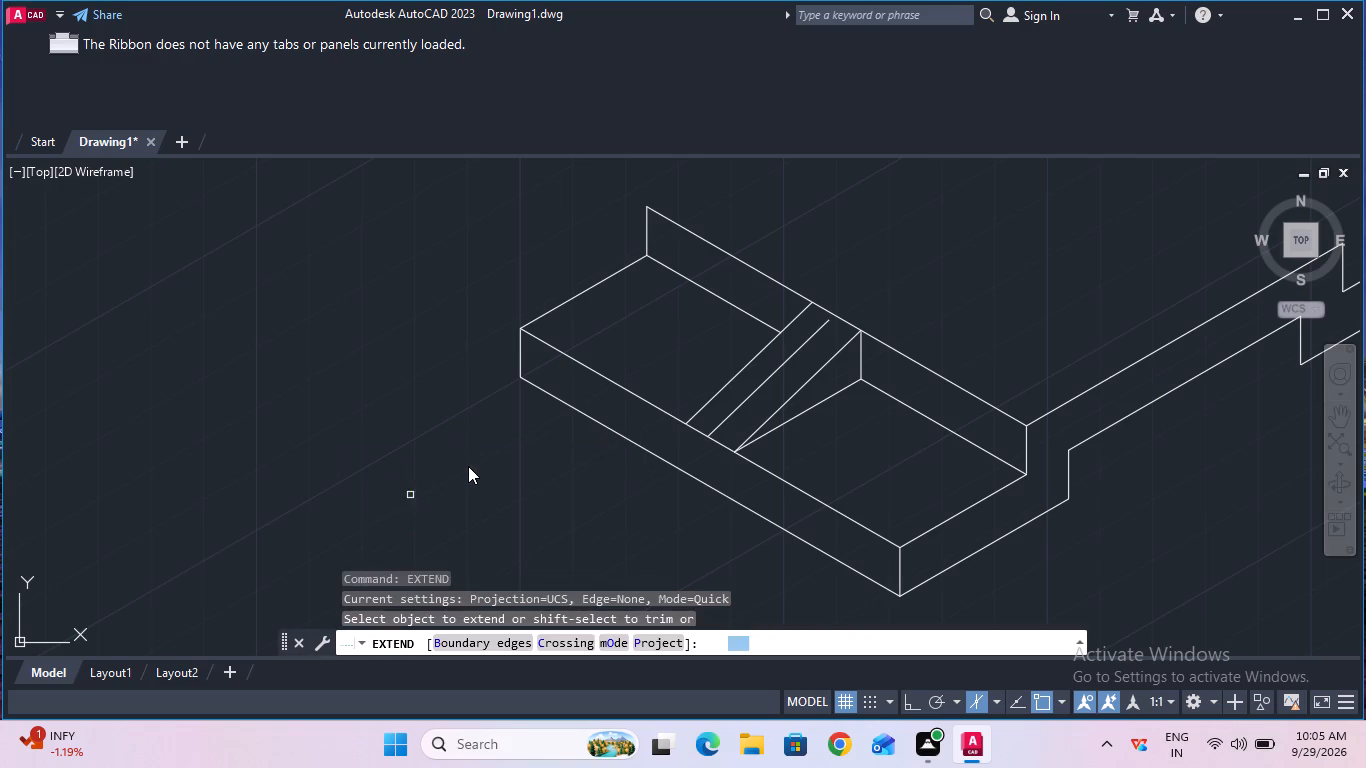
left_click(810, 344)
key("Escape")
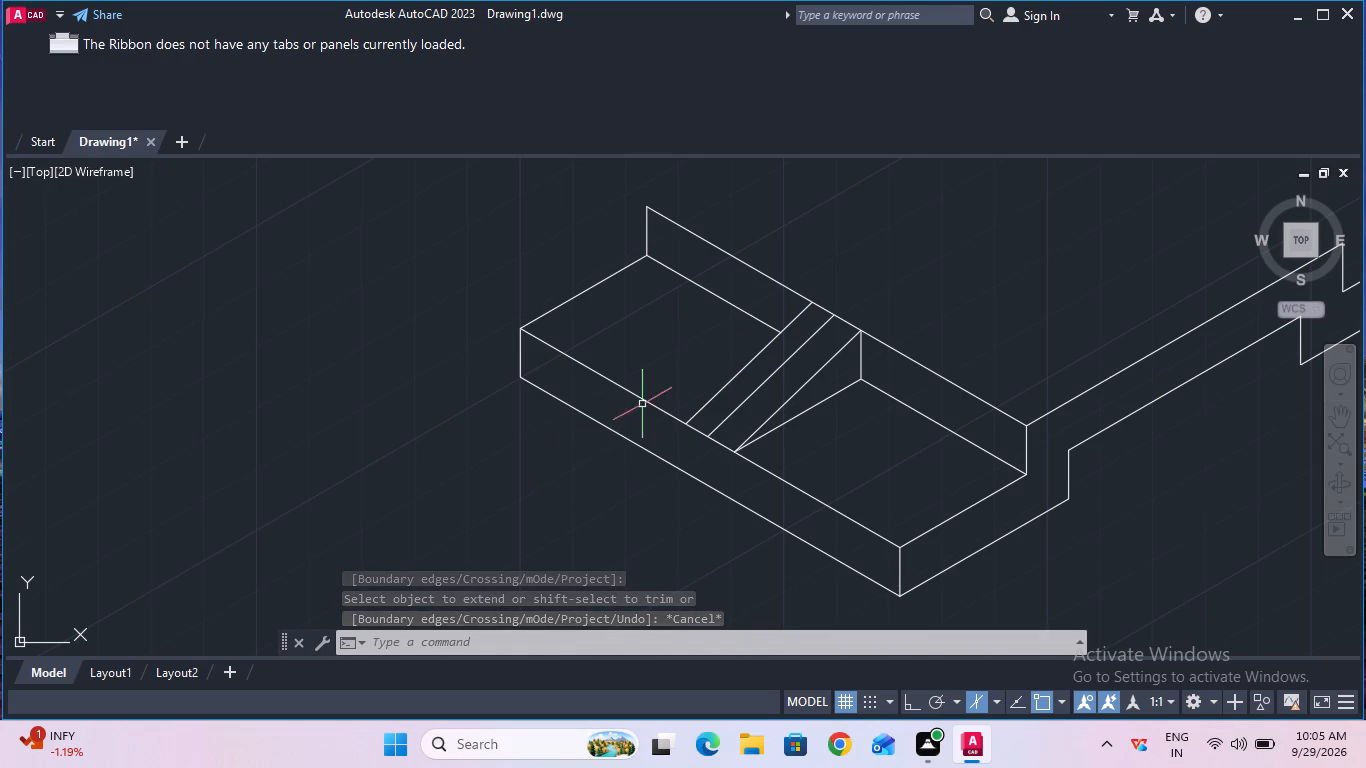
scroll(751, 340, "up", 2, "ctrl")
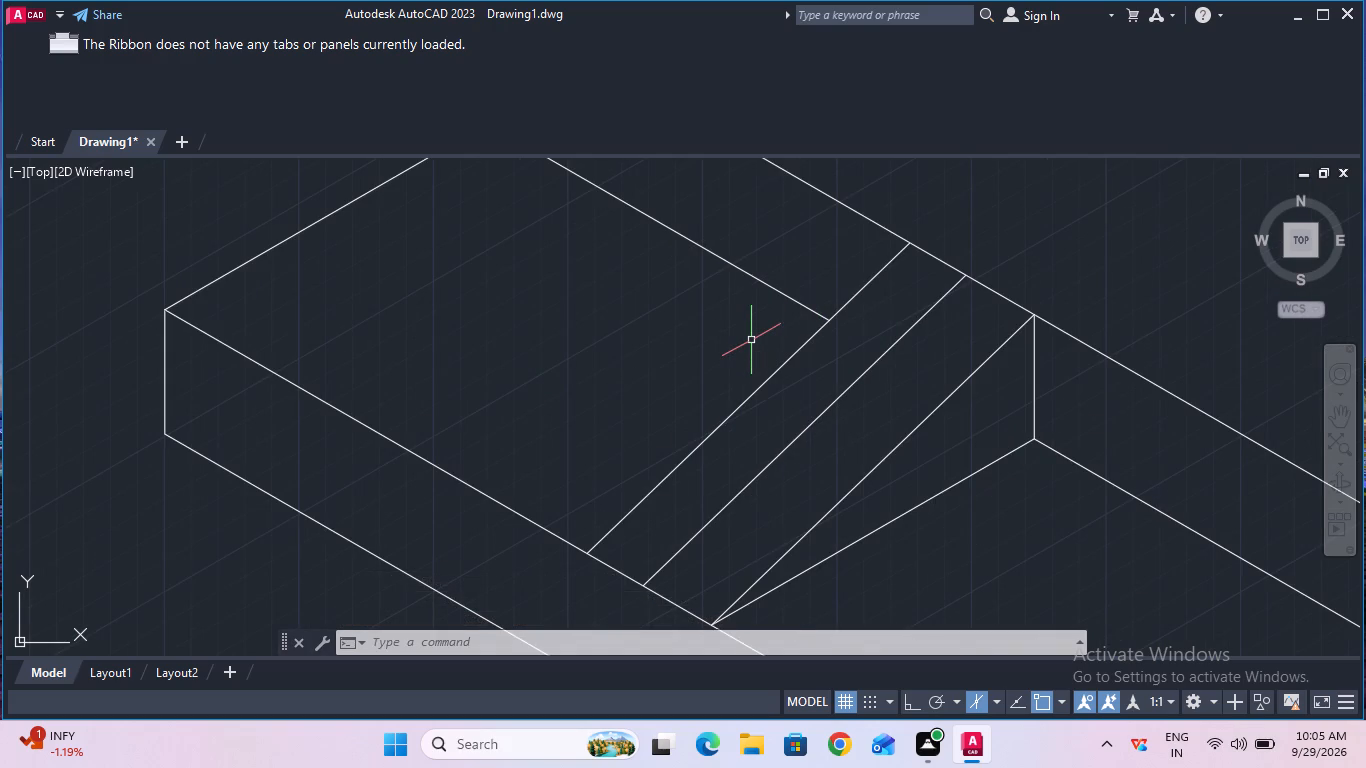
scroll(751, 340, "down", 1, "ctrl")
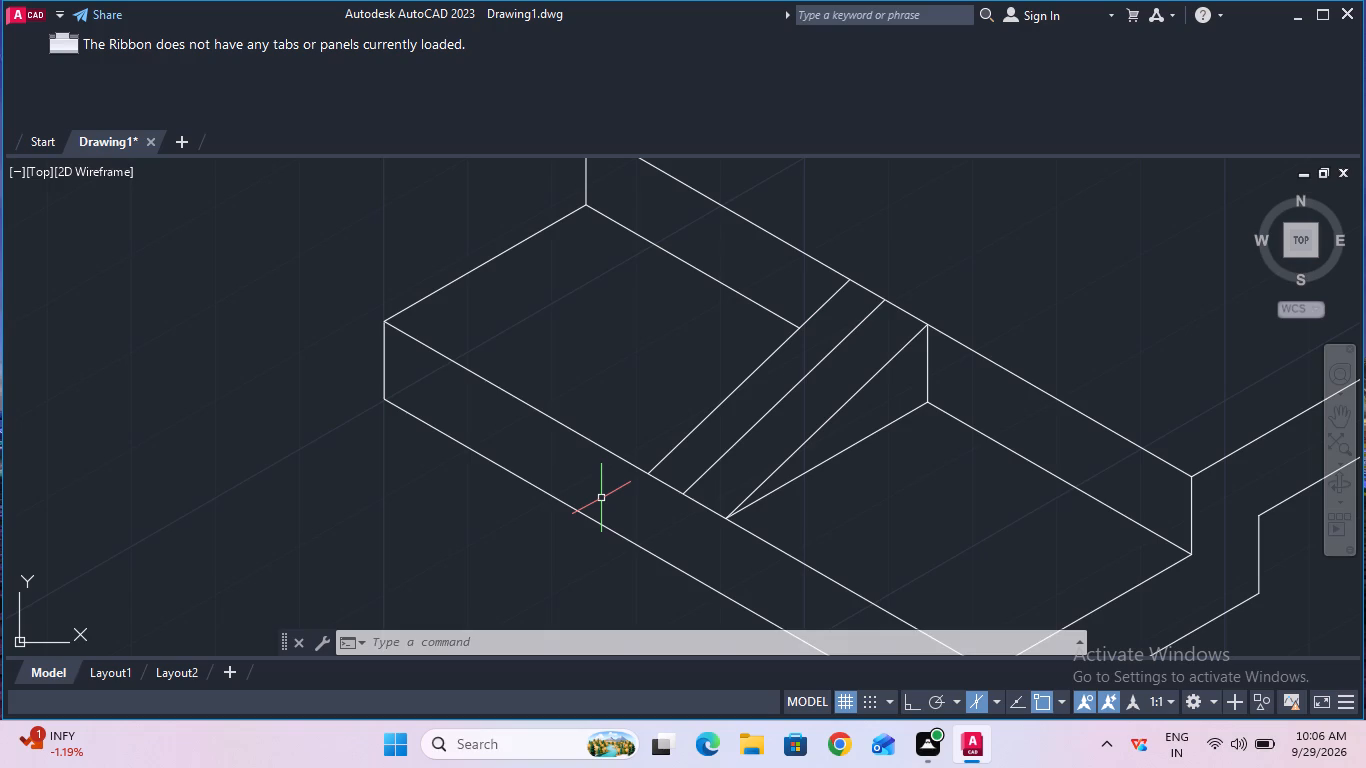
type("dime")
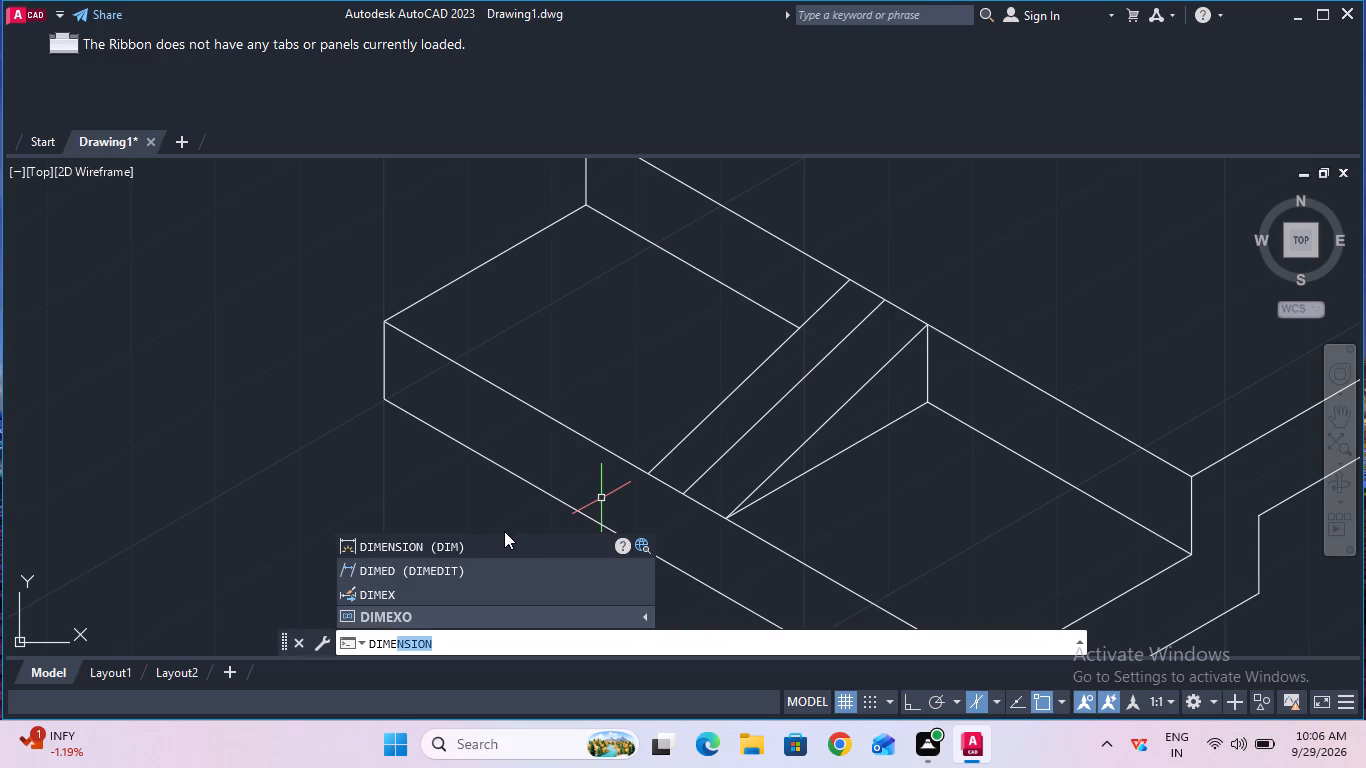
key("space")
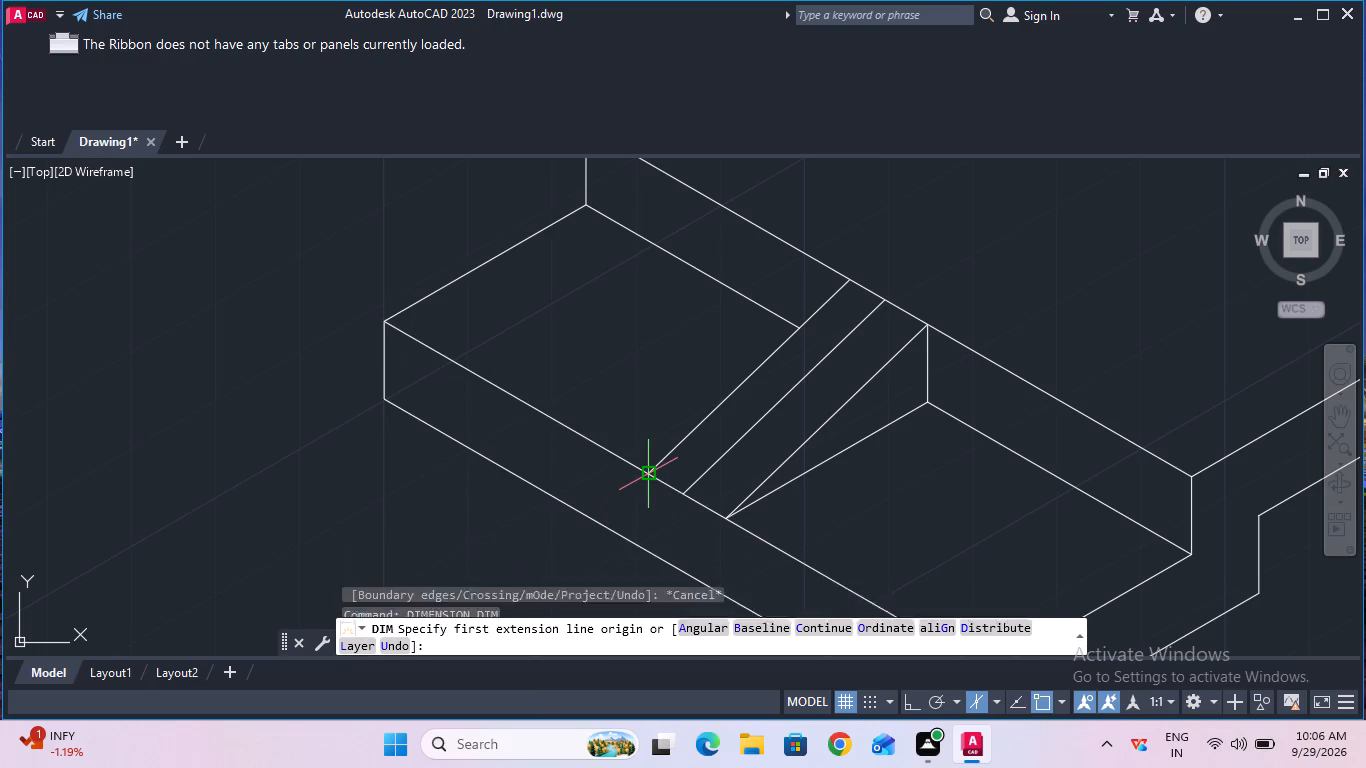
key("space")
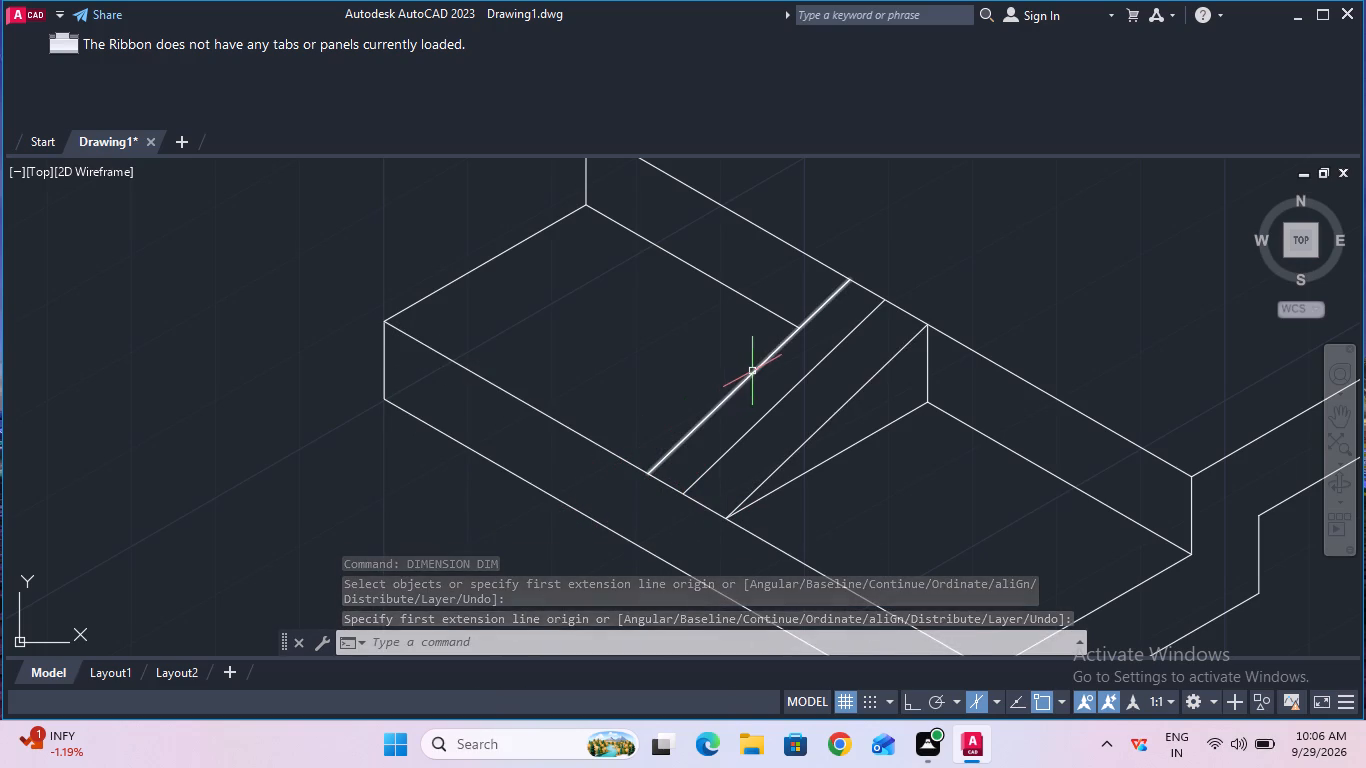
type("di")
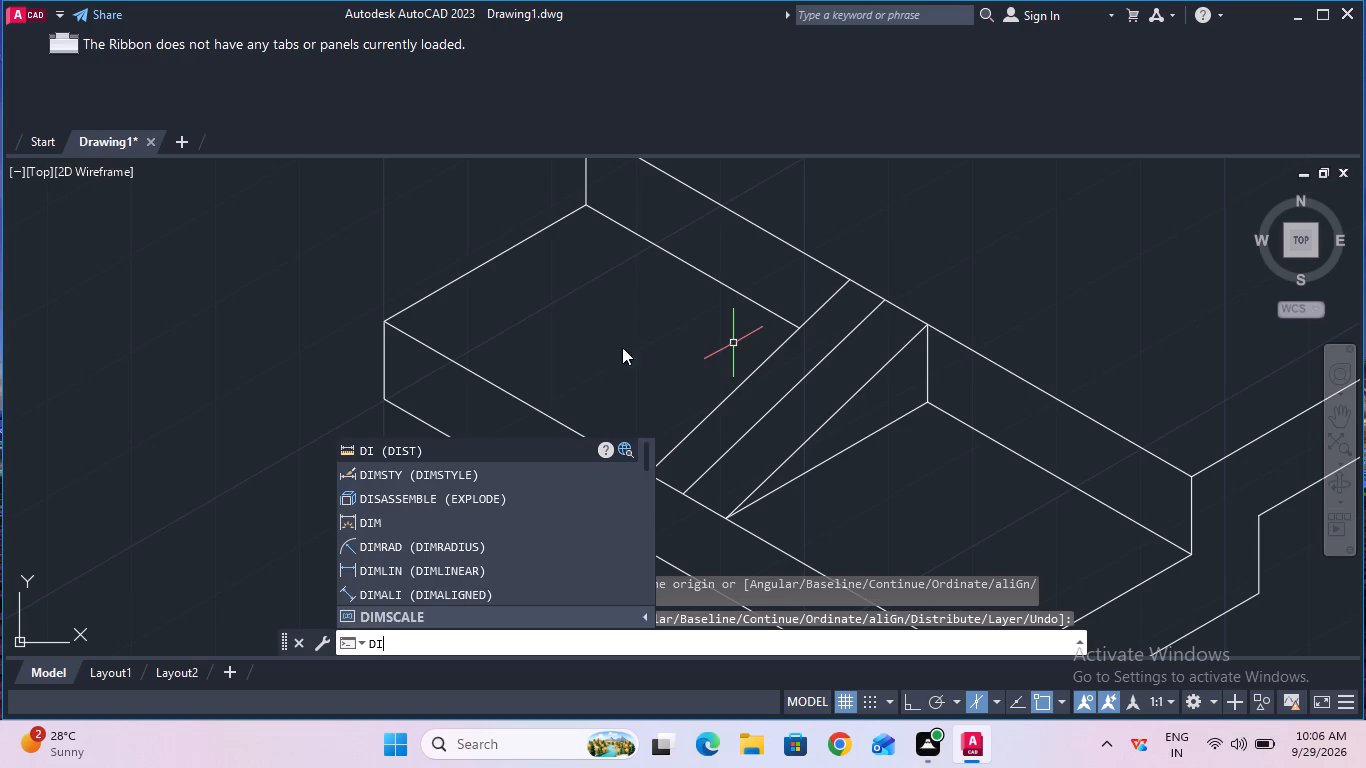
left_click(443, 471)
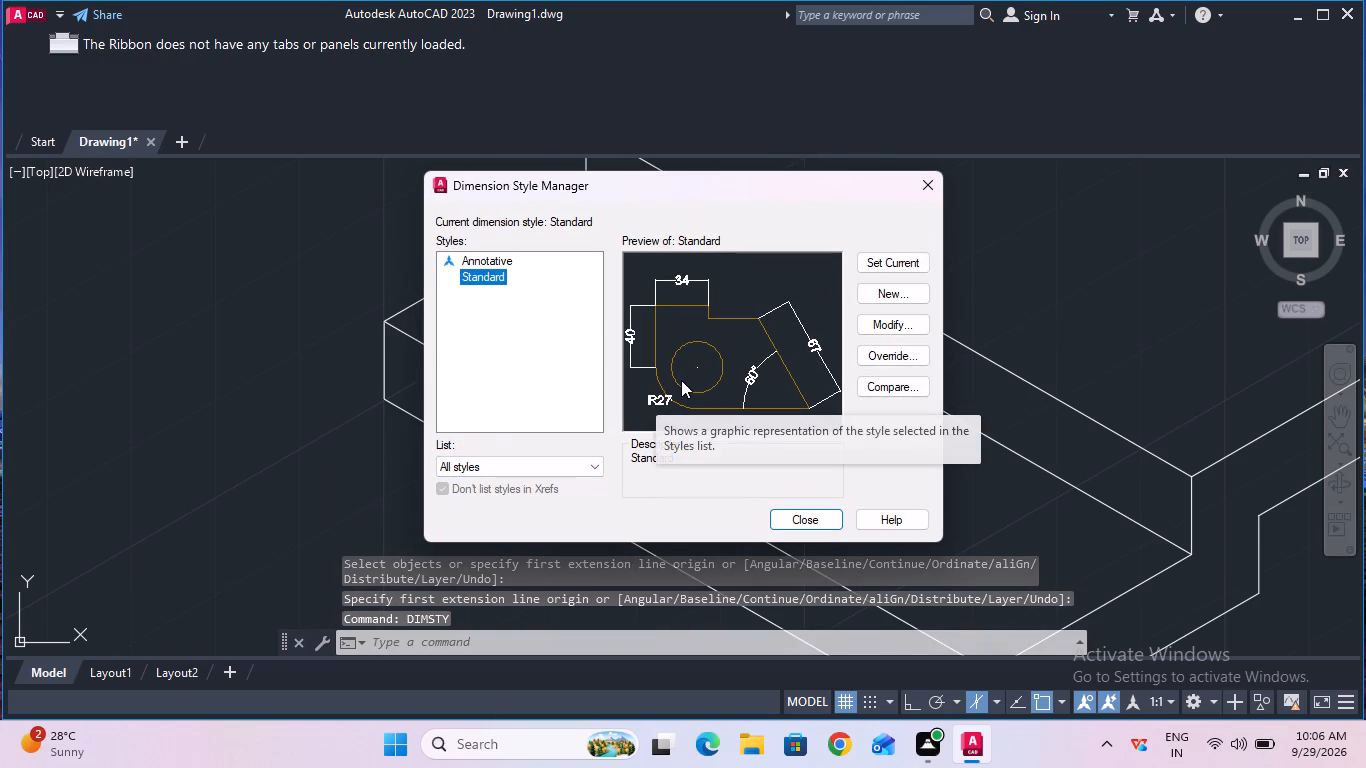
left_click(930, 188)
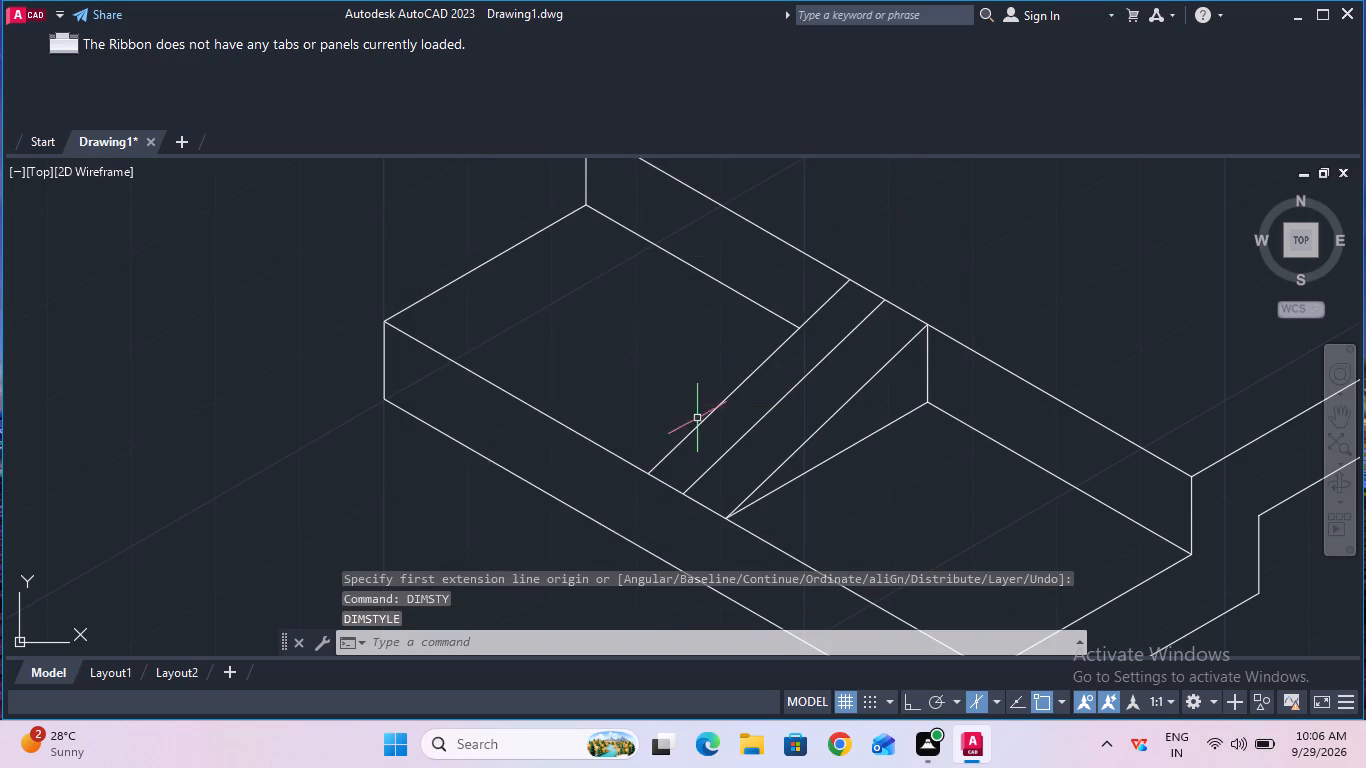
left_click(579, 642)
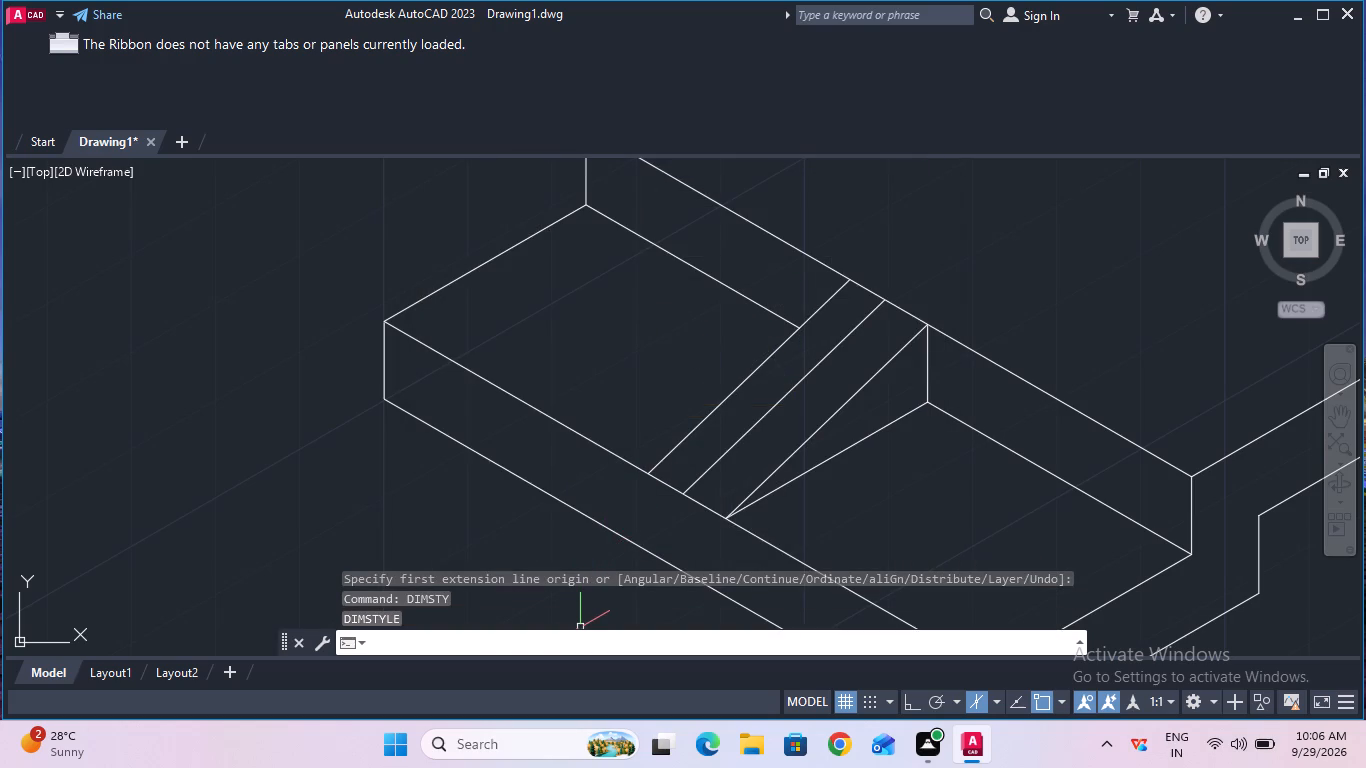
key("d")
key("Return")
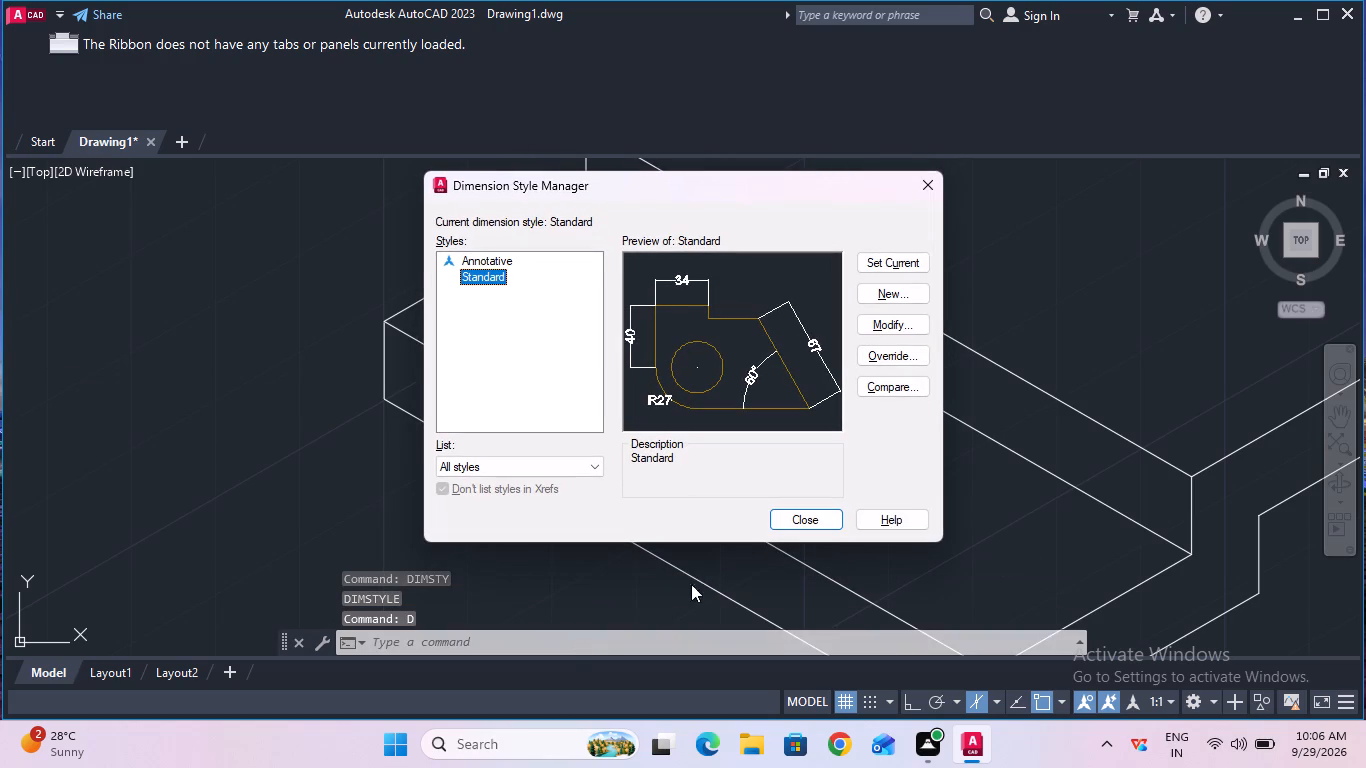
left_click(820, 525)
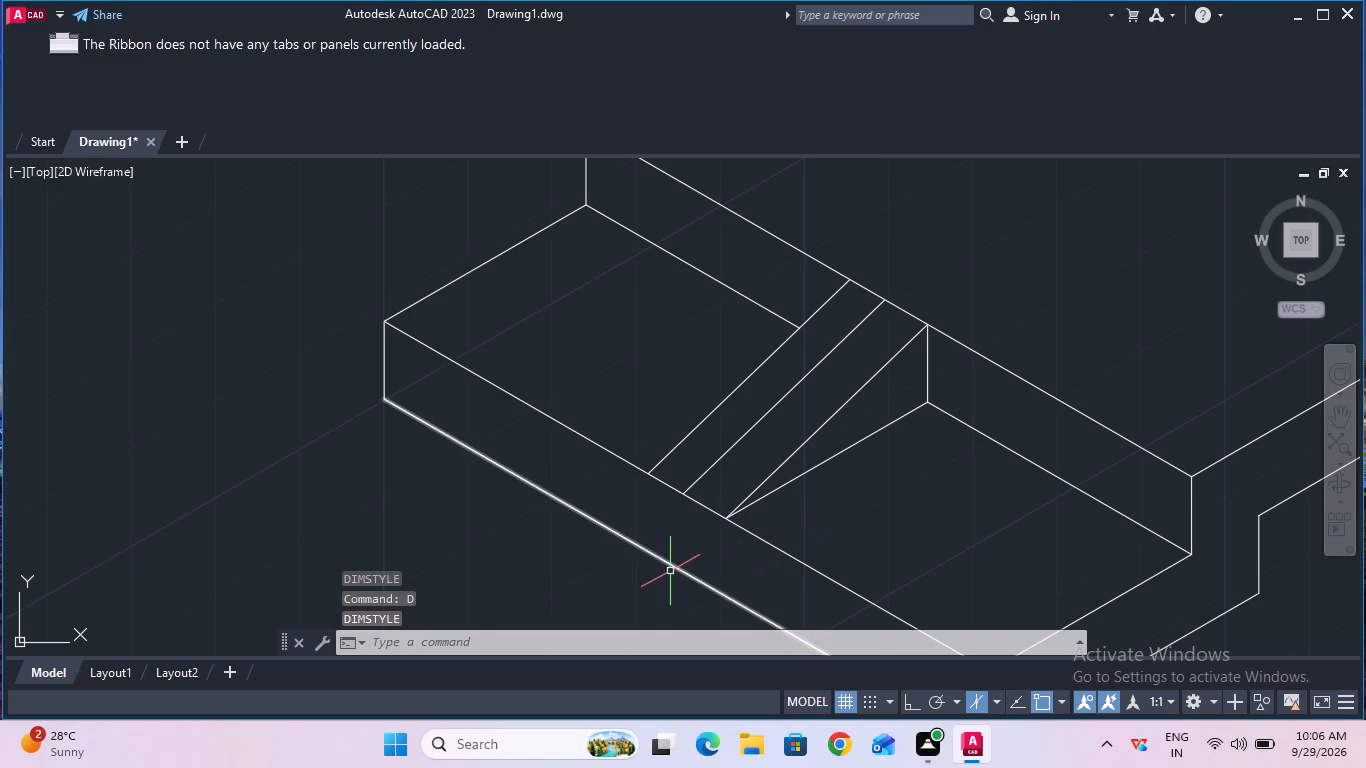
Measure the spacing between the upper ends of the farther and middle sloping rib lines with a trial dimension.
key("d")
type("ime")
type("nsion")
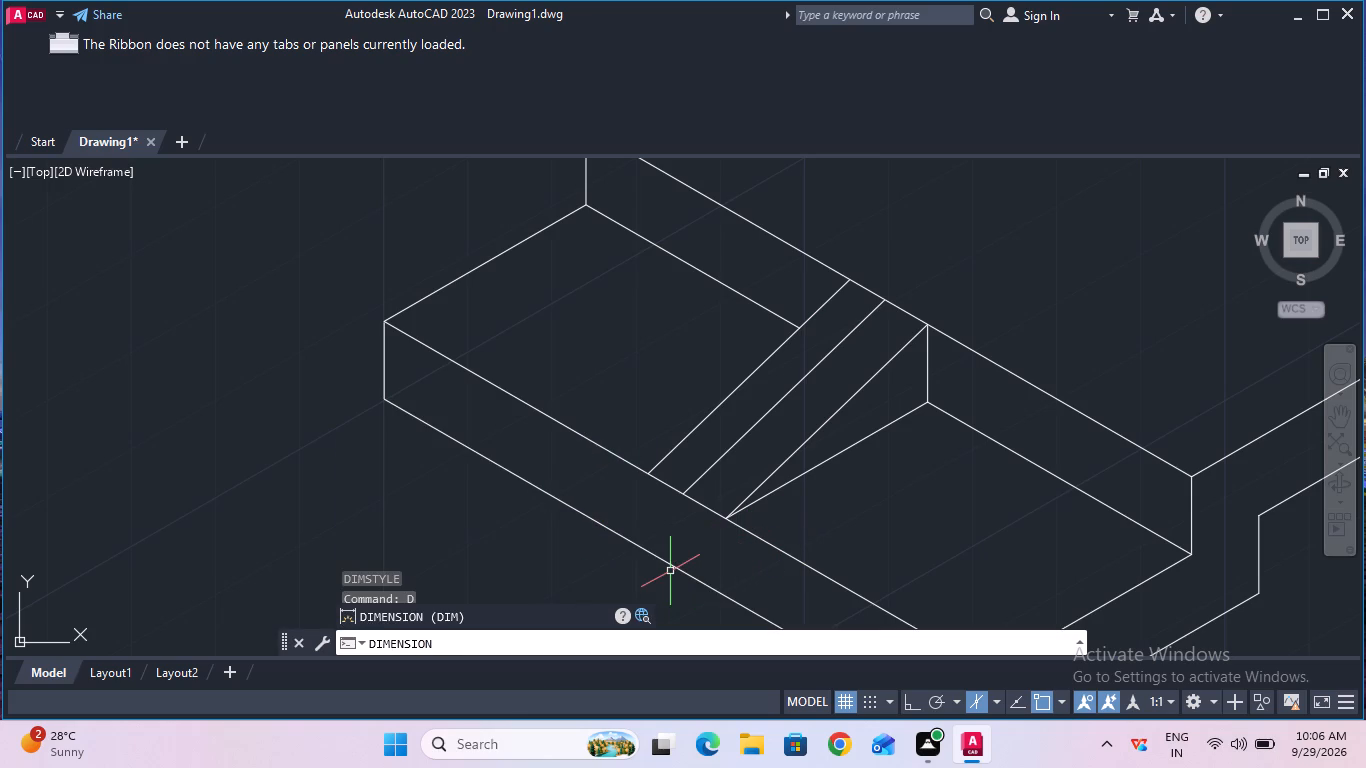
left_click(500, 608)
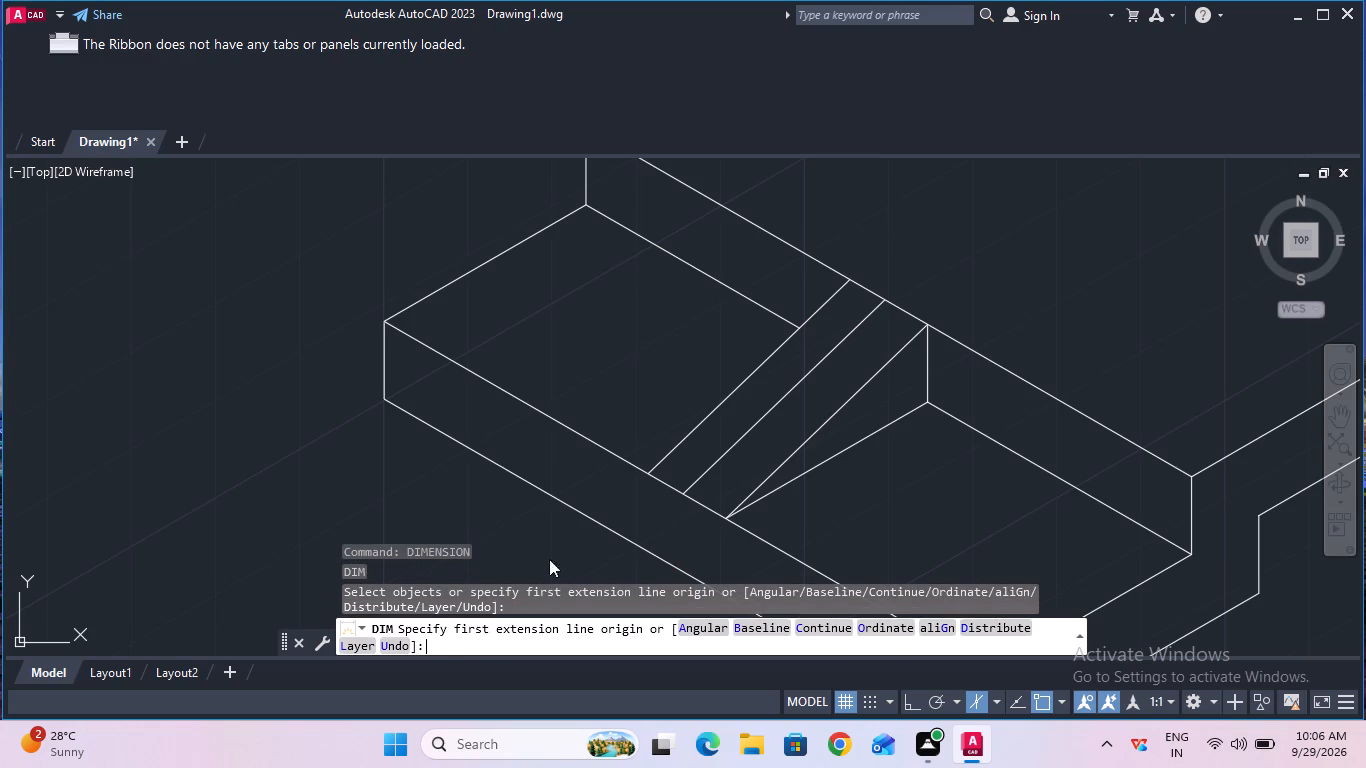
left_click(847, 282)
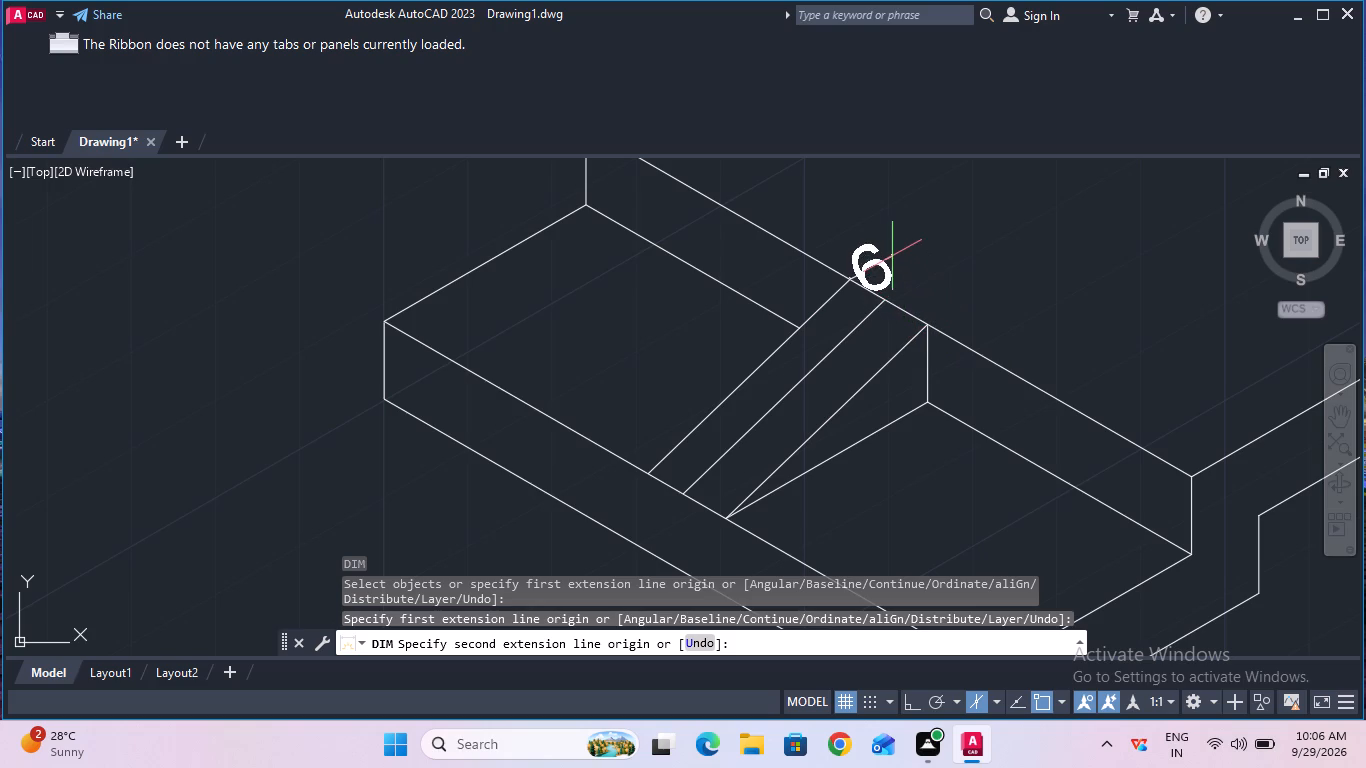
key("Escape")
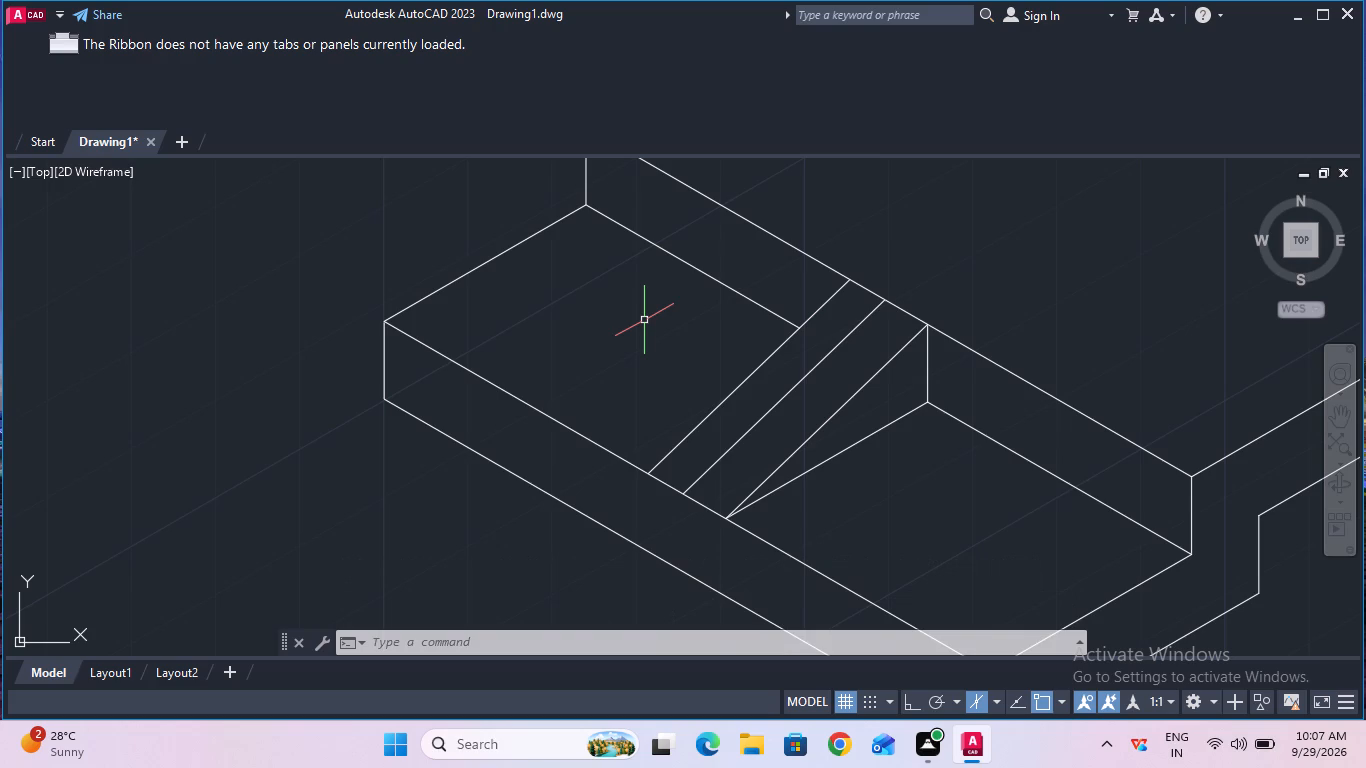
Offset the middle sloping rib line by 3.5 mm to both sides.
type("off")
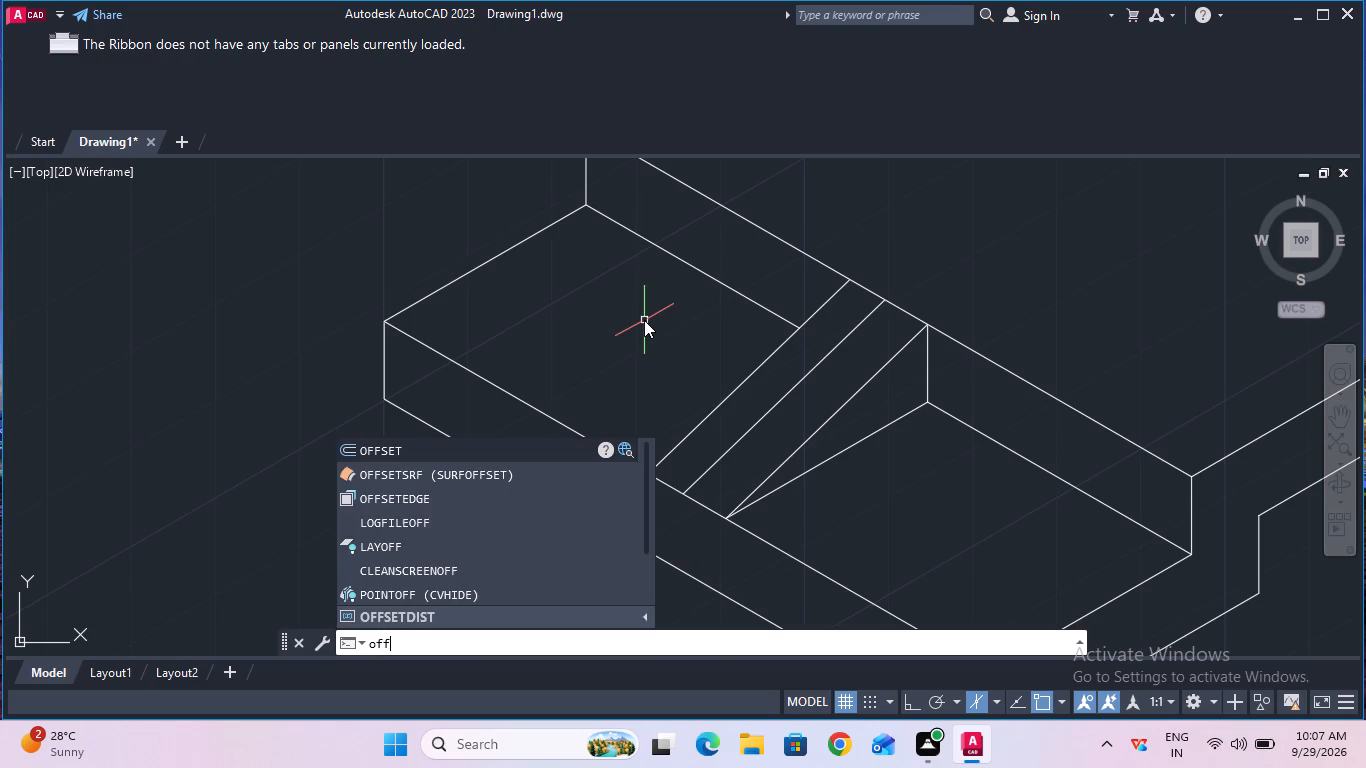
left_click(487, 457)
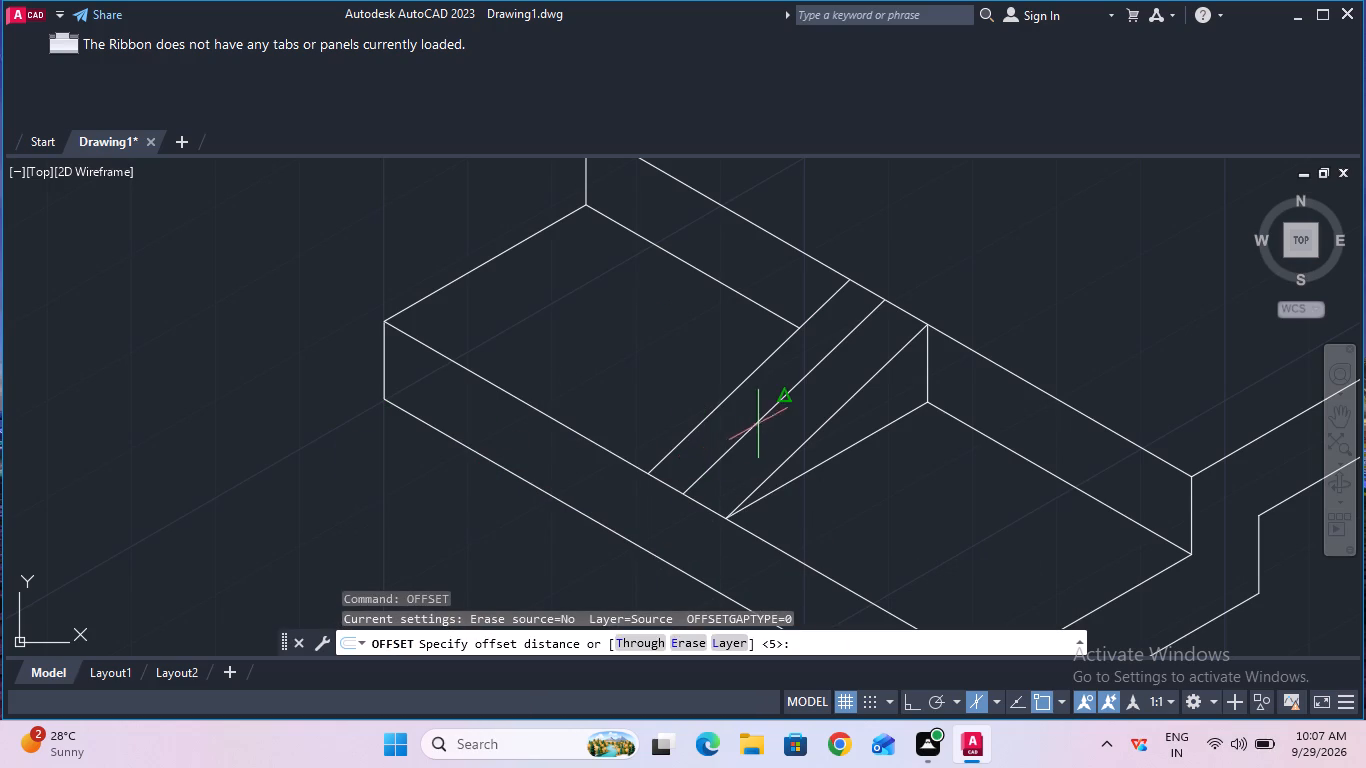
left_click(782, 401)
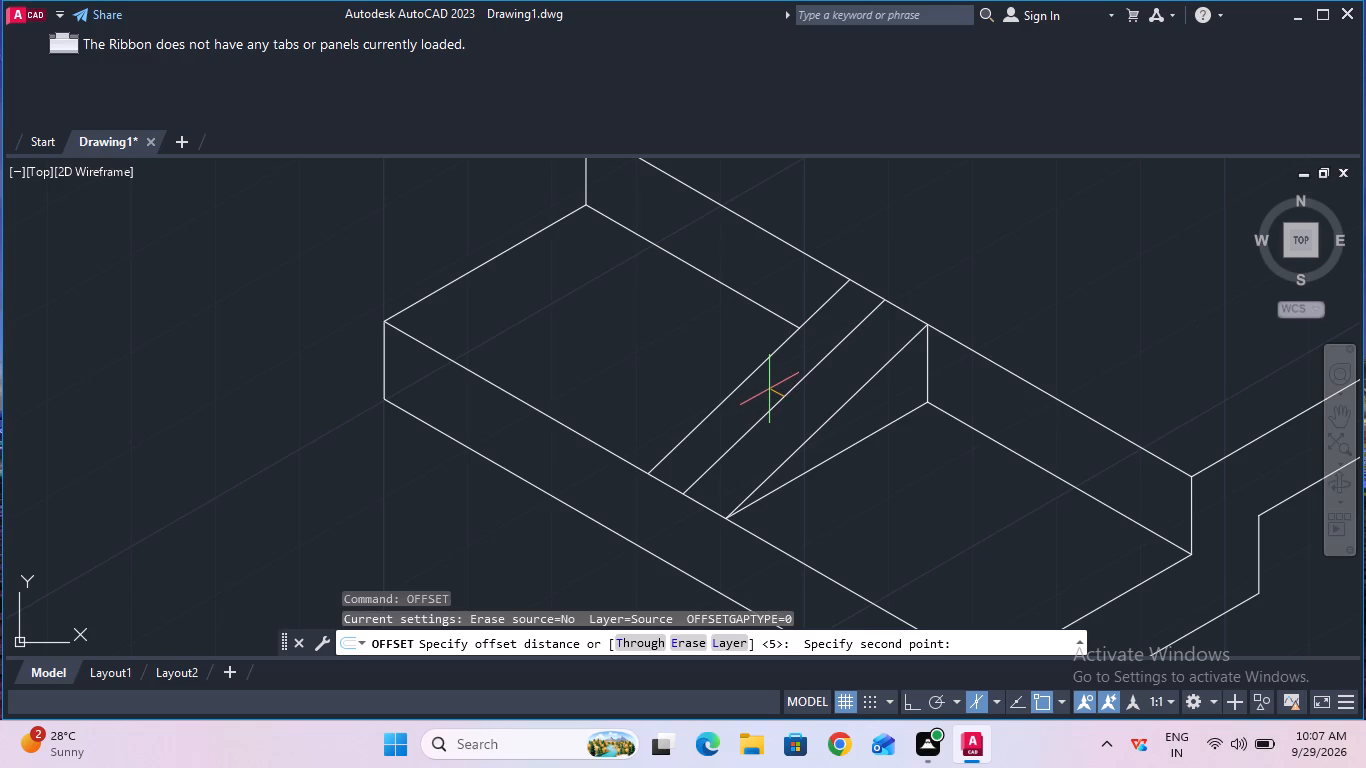
key("F8")
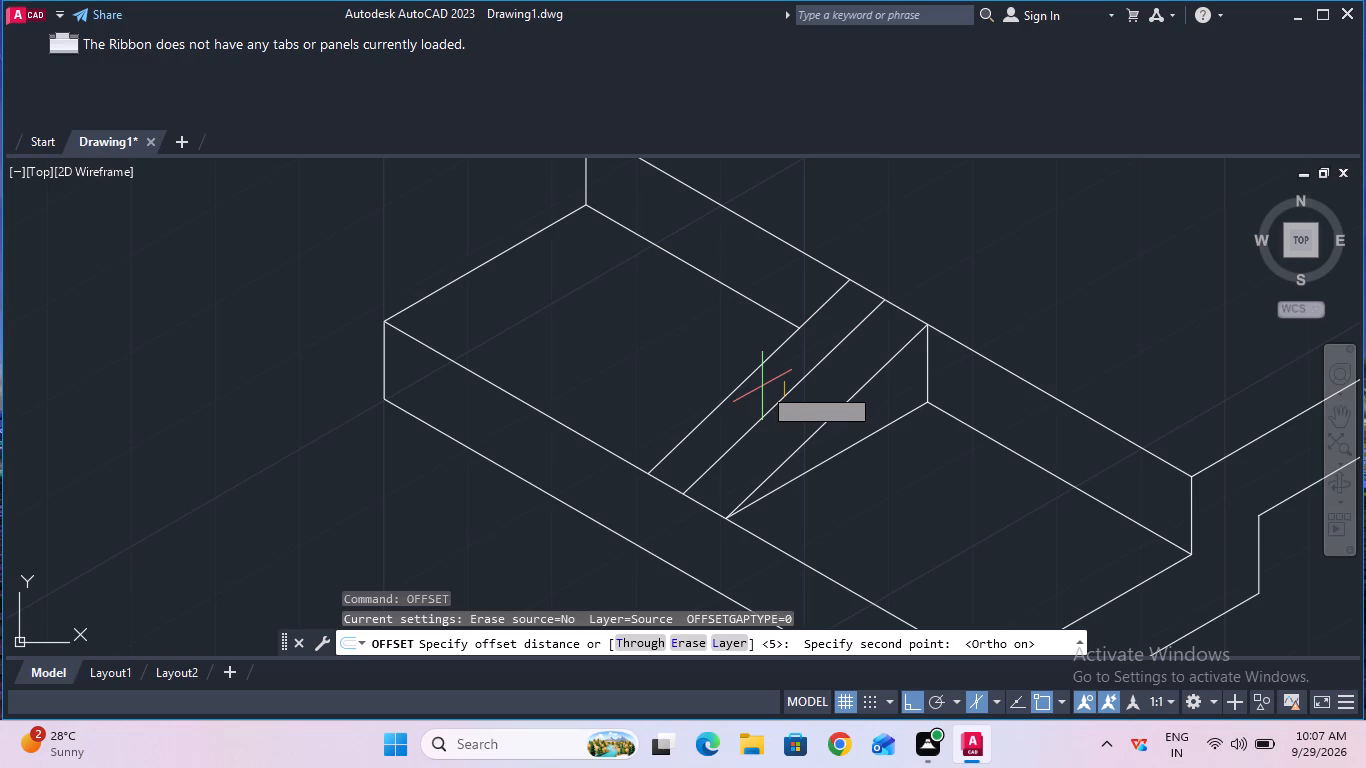
key("F5")
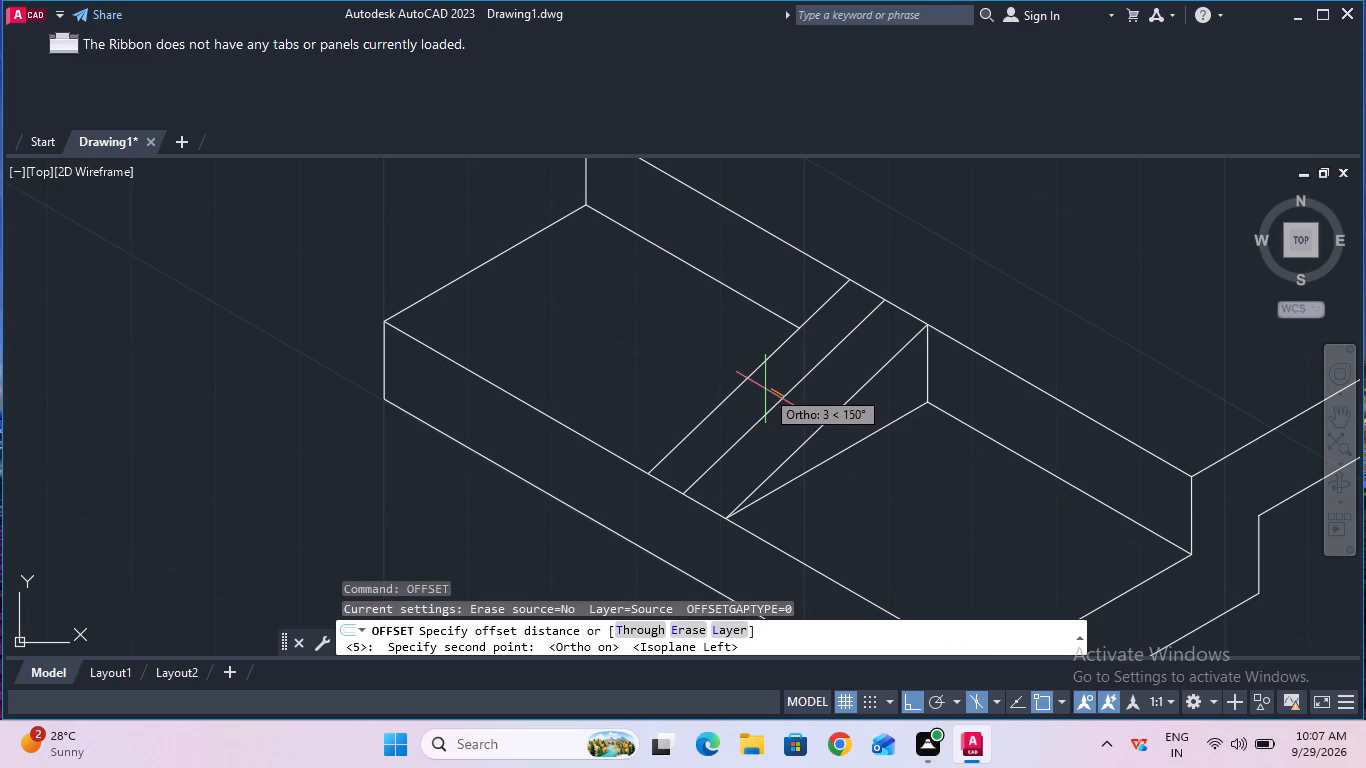
type("3.5")
key("Return")
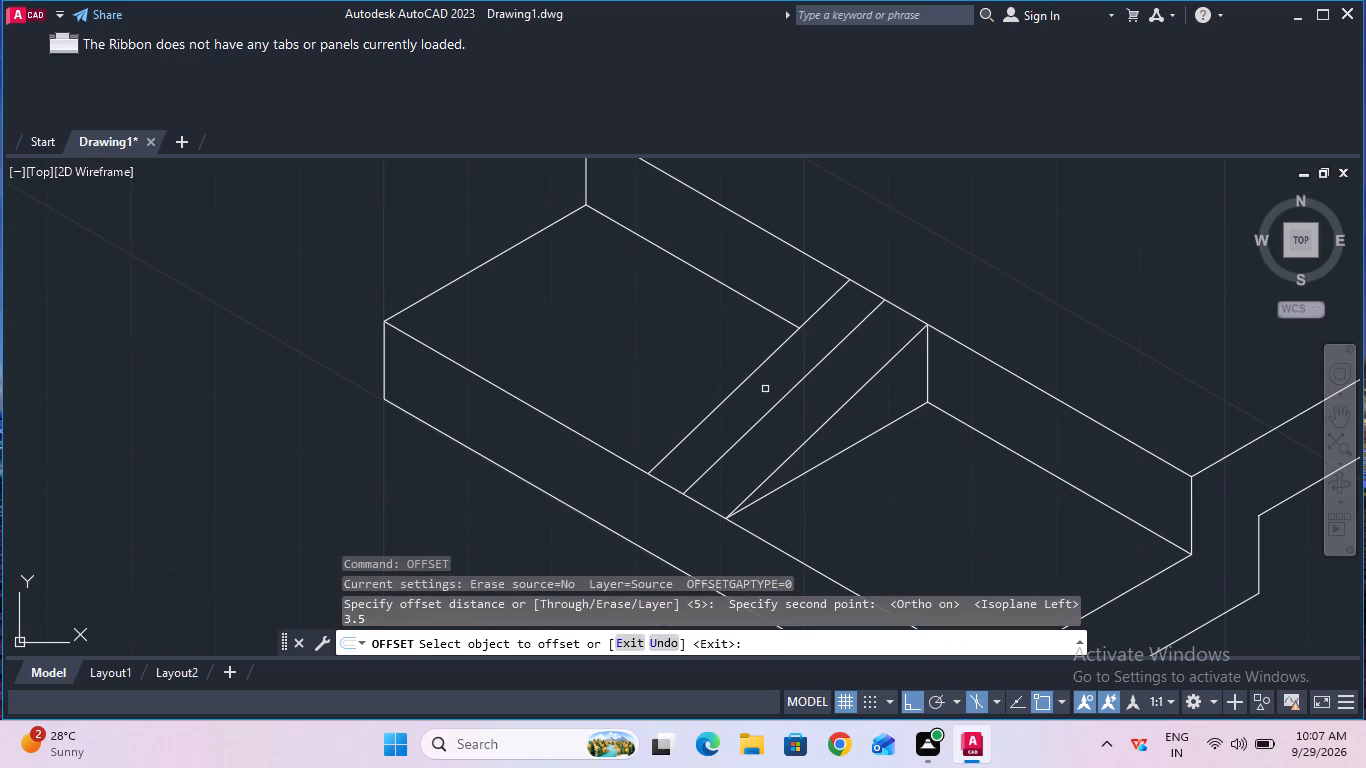
left_click(775, 402)
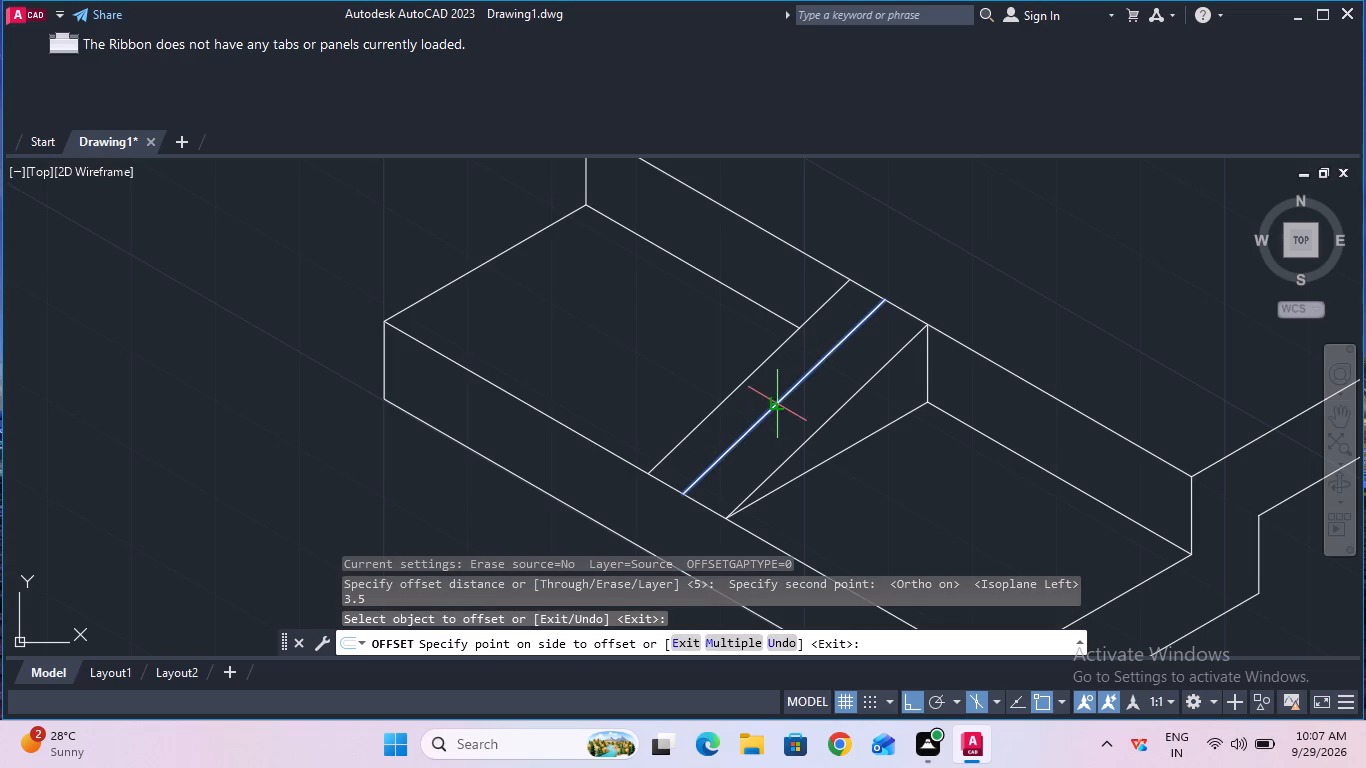
left_click(765, 393)
left_click(785, 398)
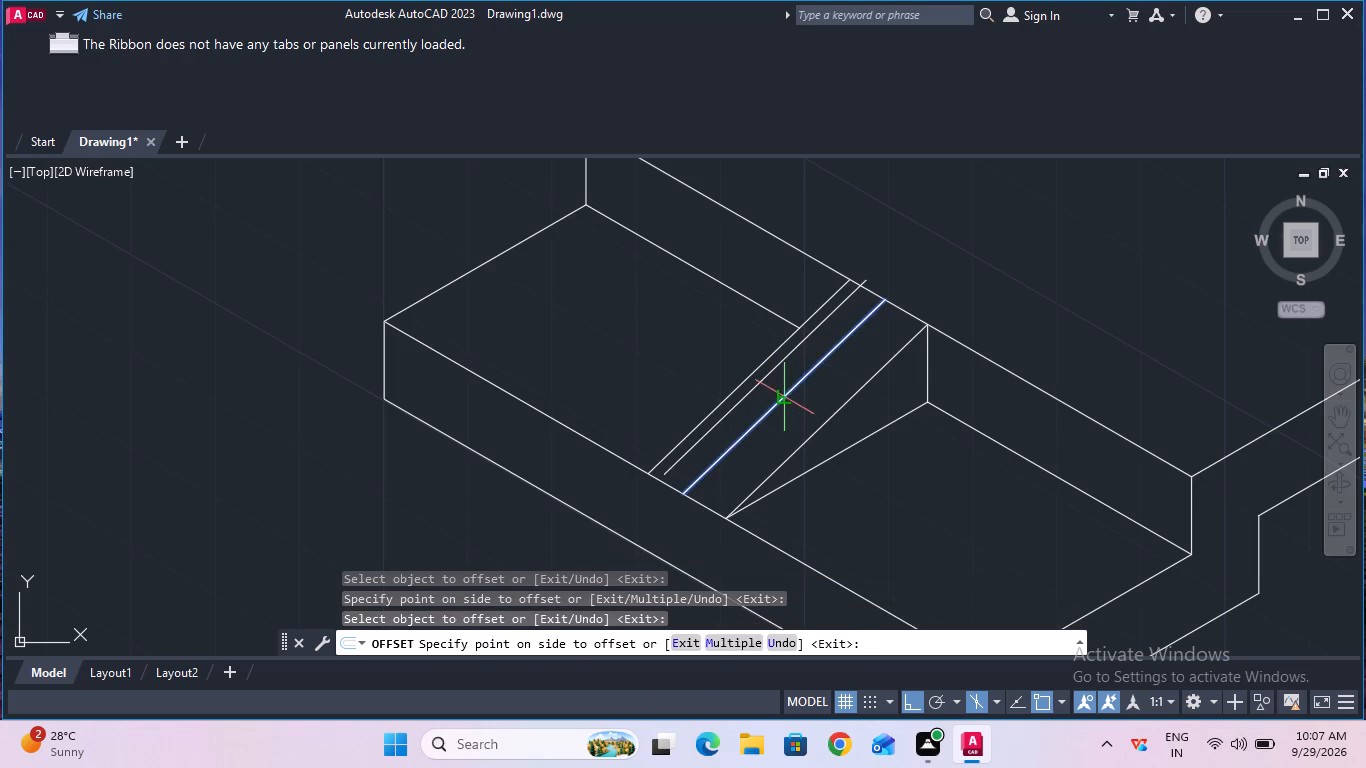
left_click(806, 409)
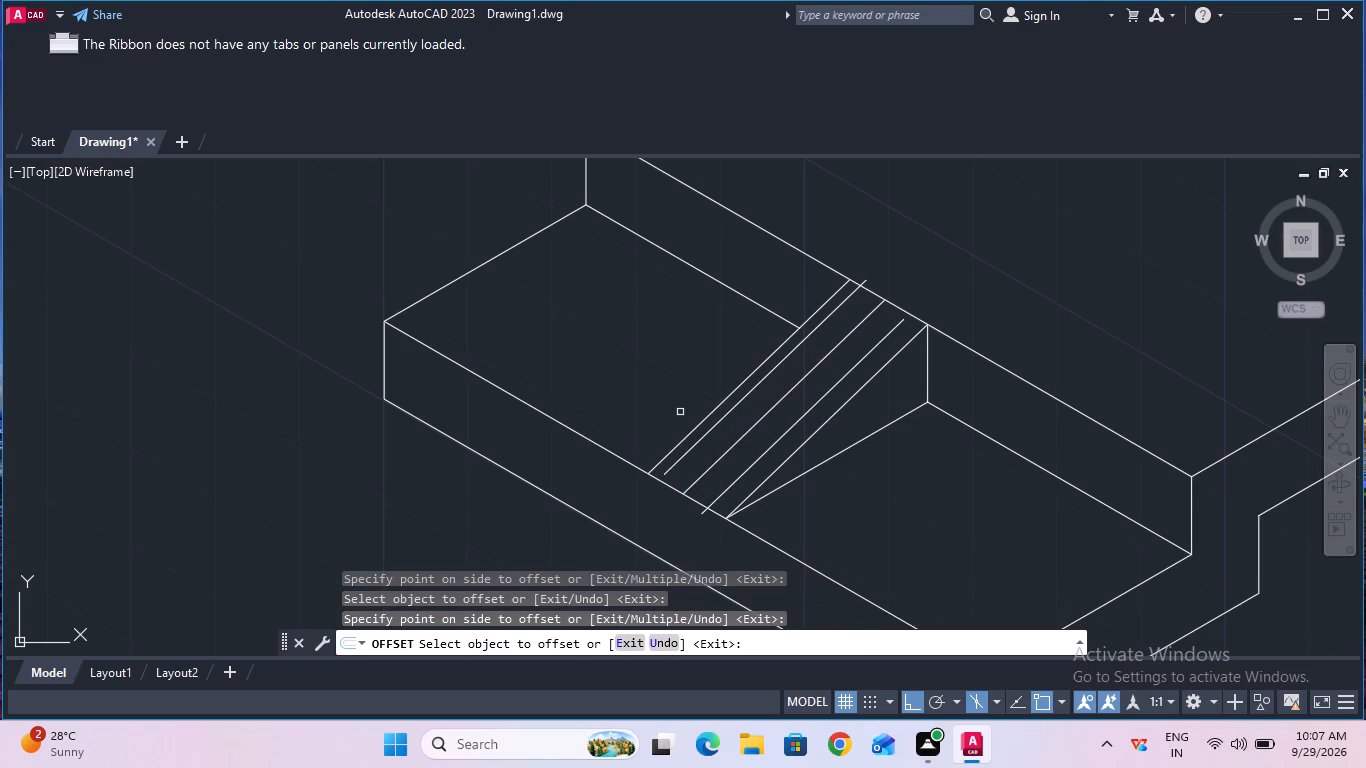
key("Escape")
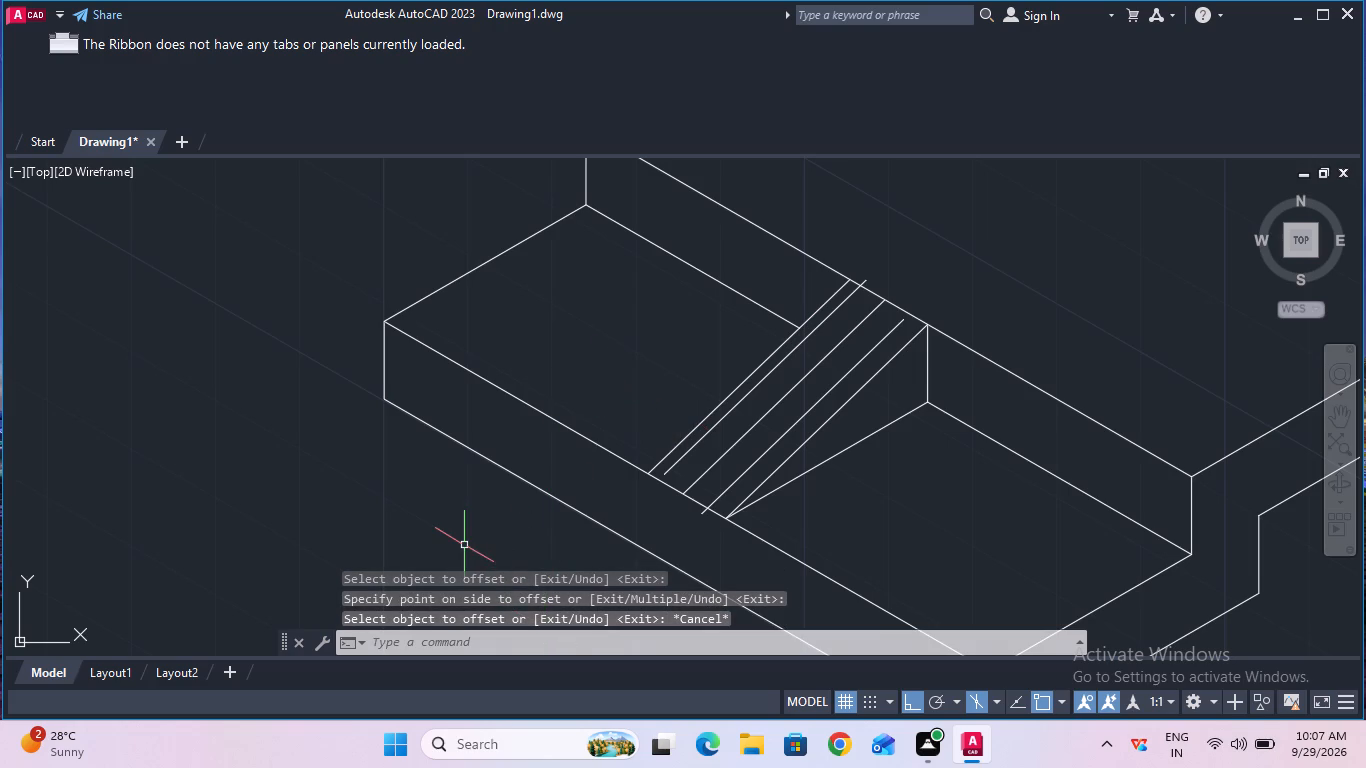
Extend the farther new offset line's lower end to the base's front top edge and trim its overhang past the upper back edge.
type("ext")
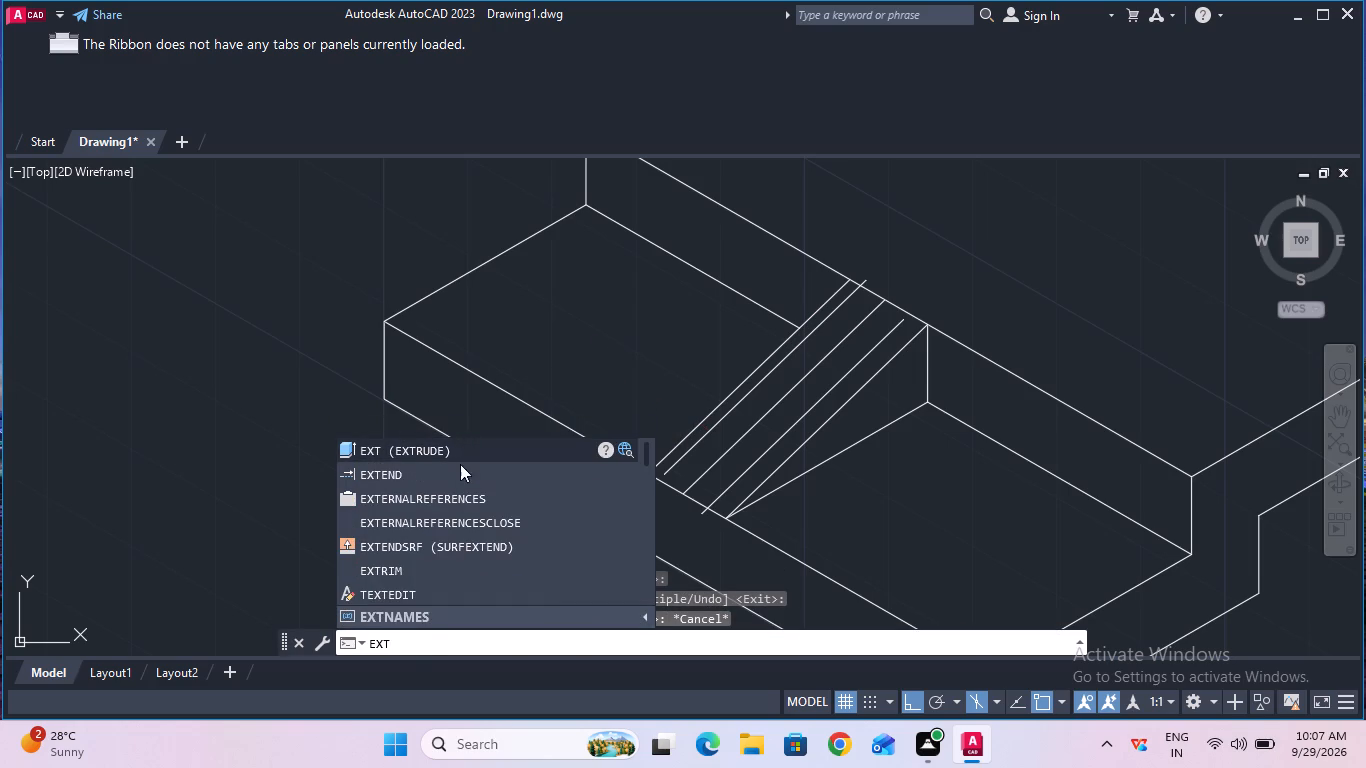
left_click(459, 478)
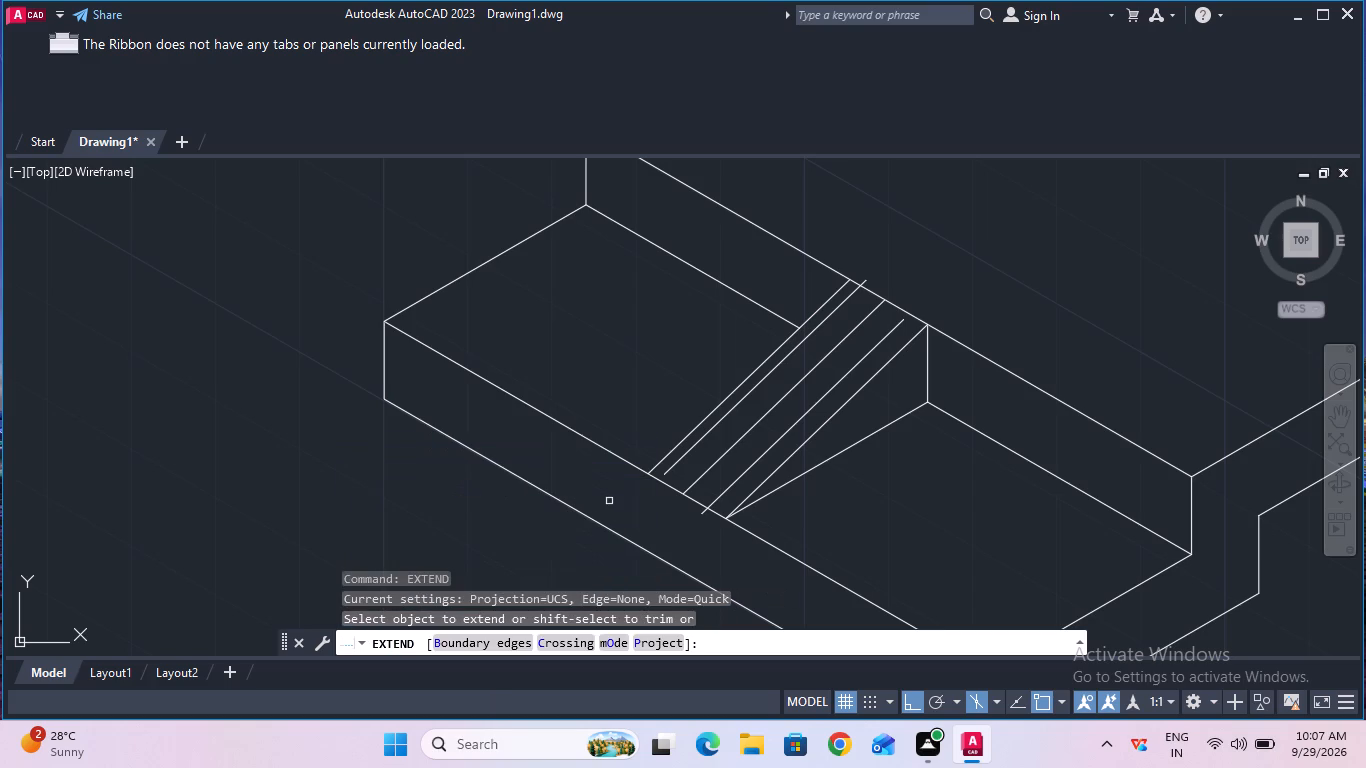
left_click(669, 471)
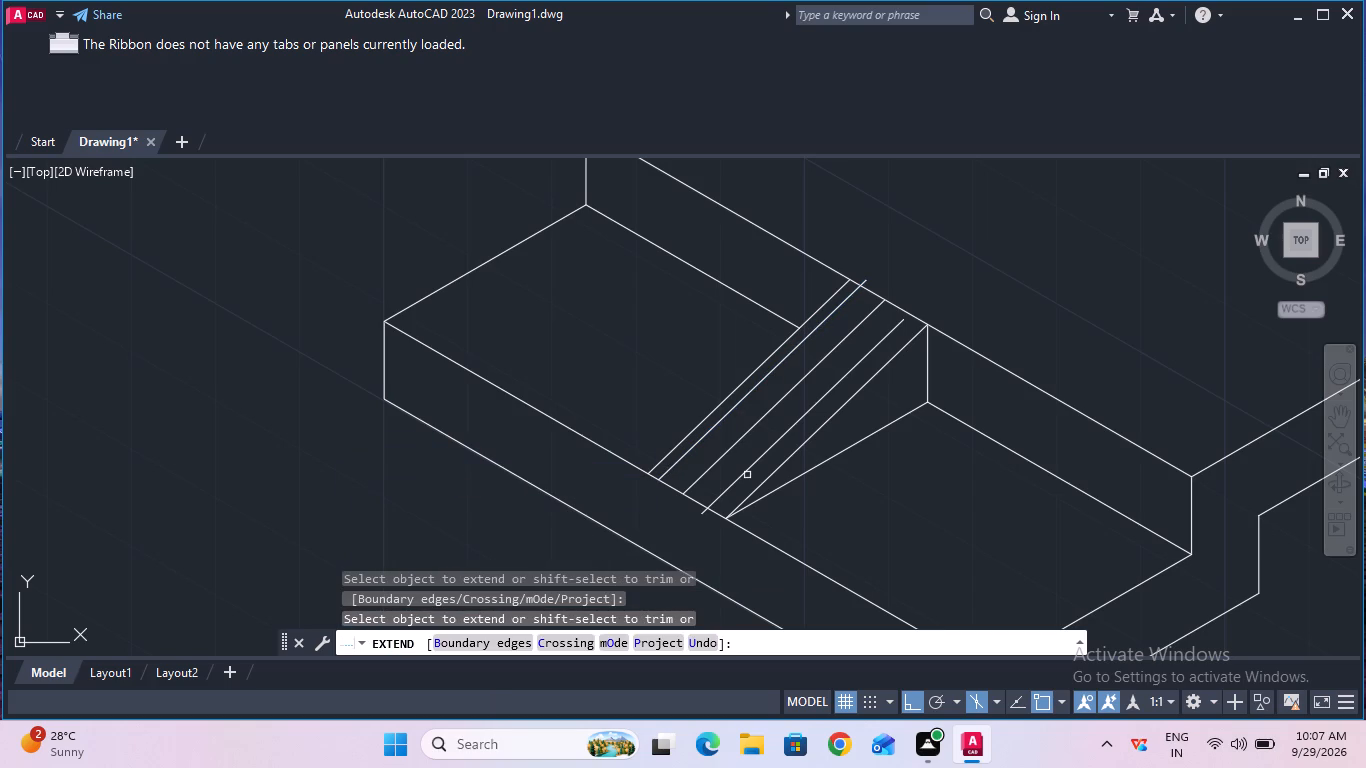
key("Escape")
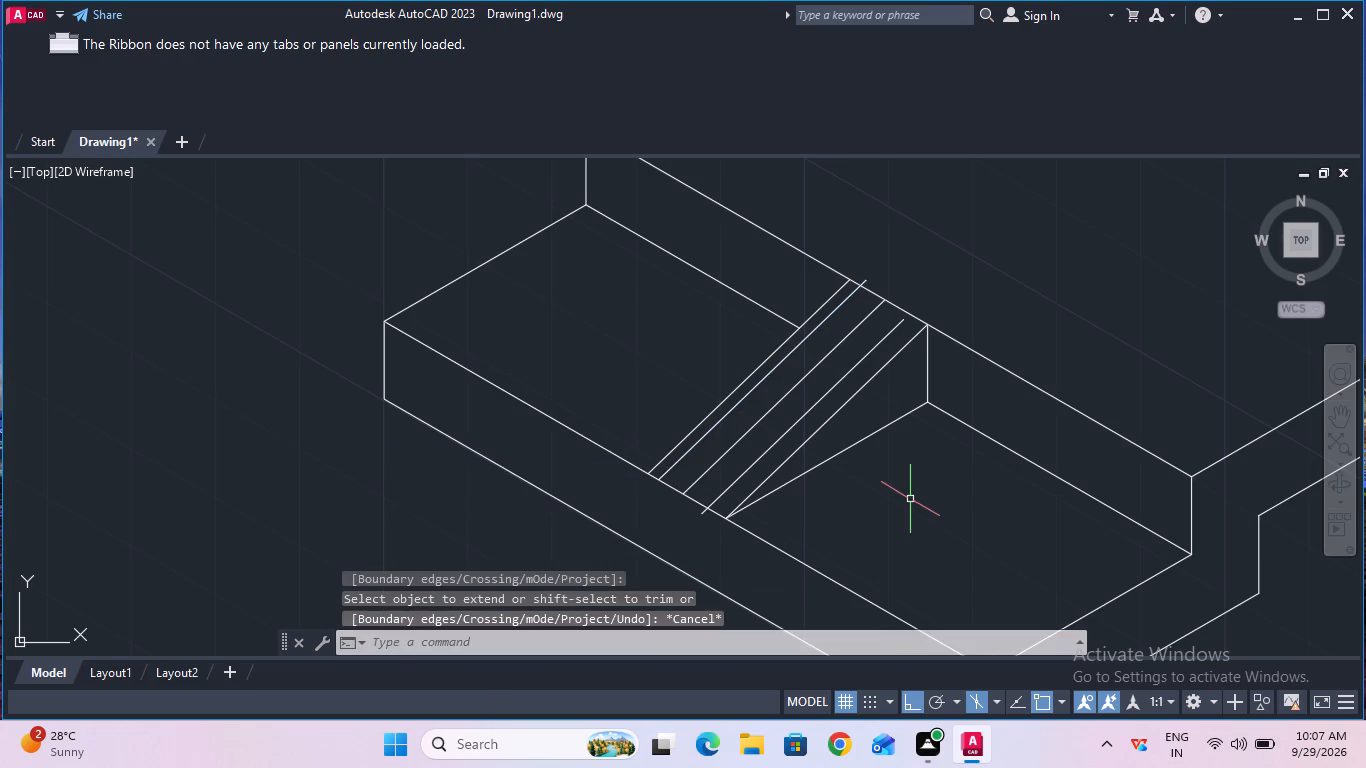
type("trim")
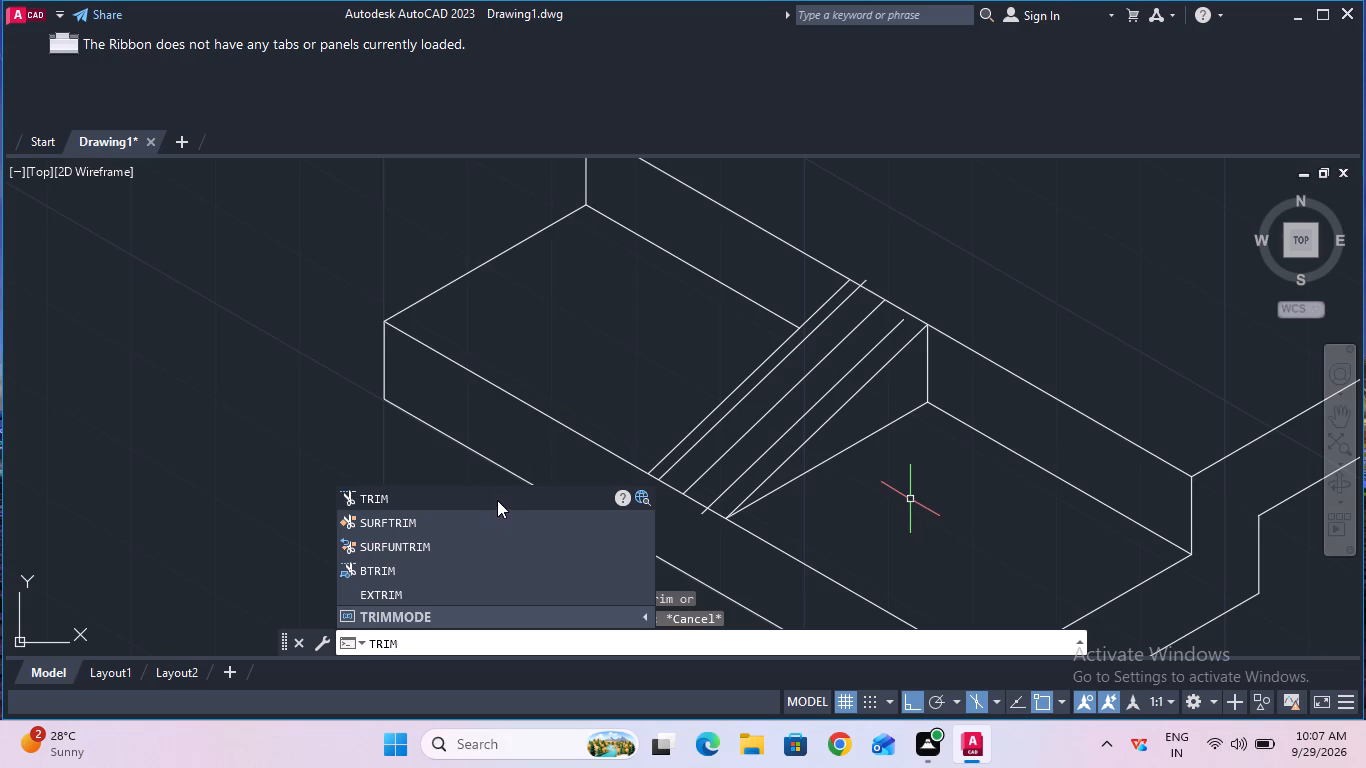
left_click(498, 498)
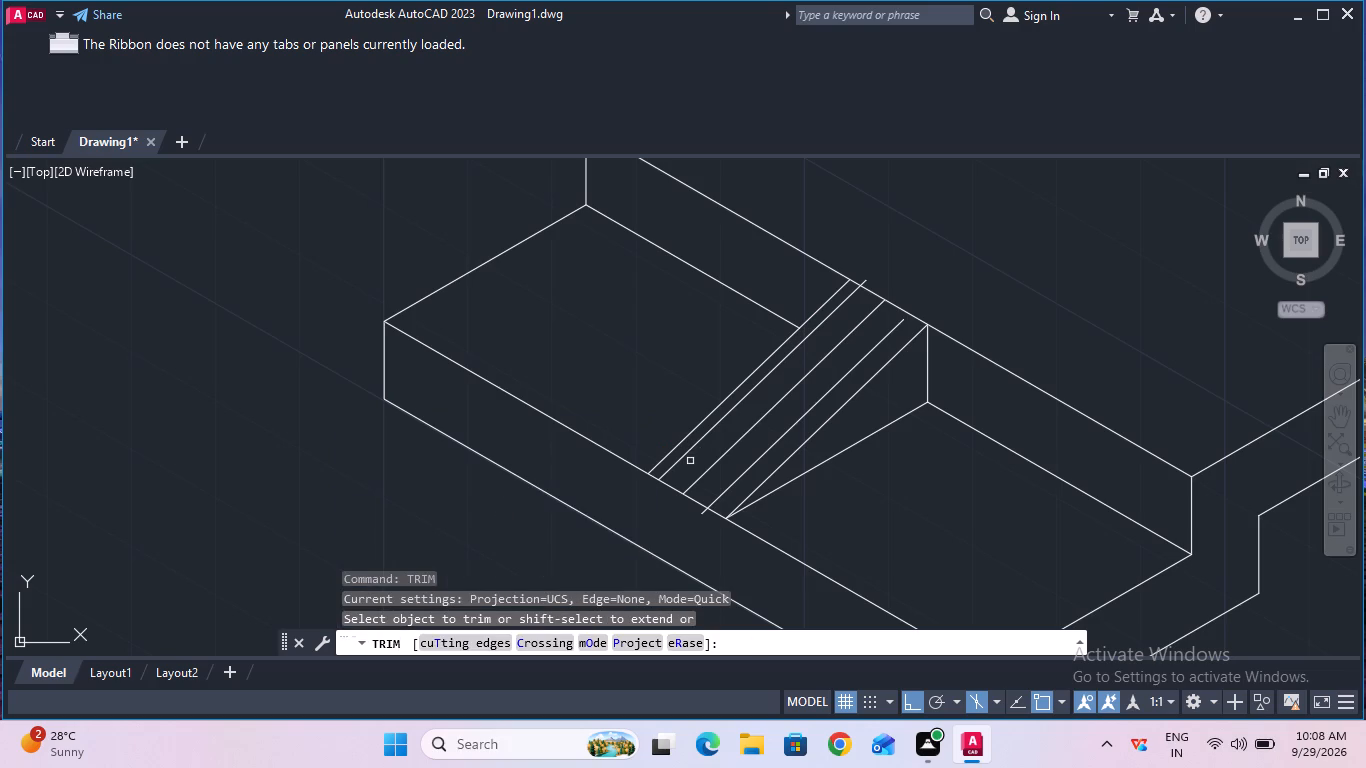
left_click(866, 279)
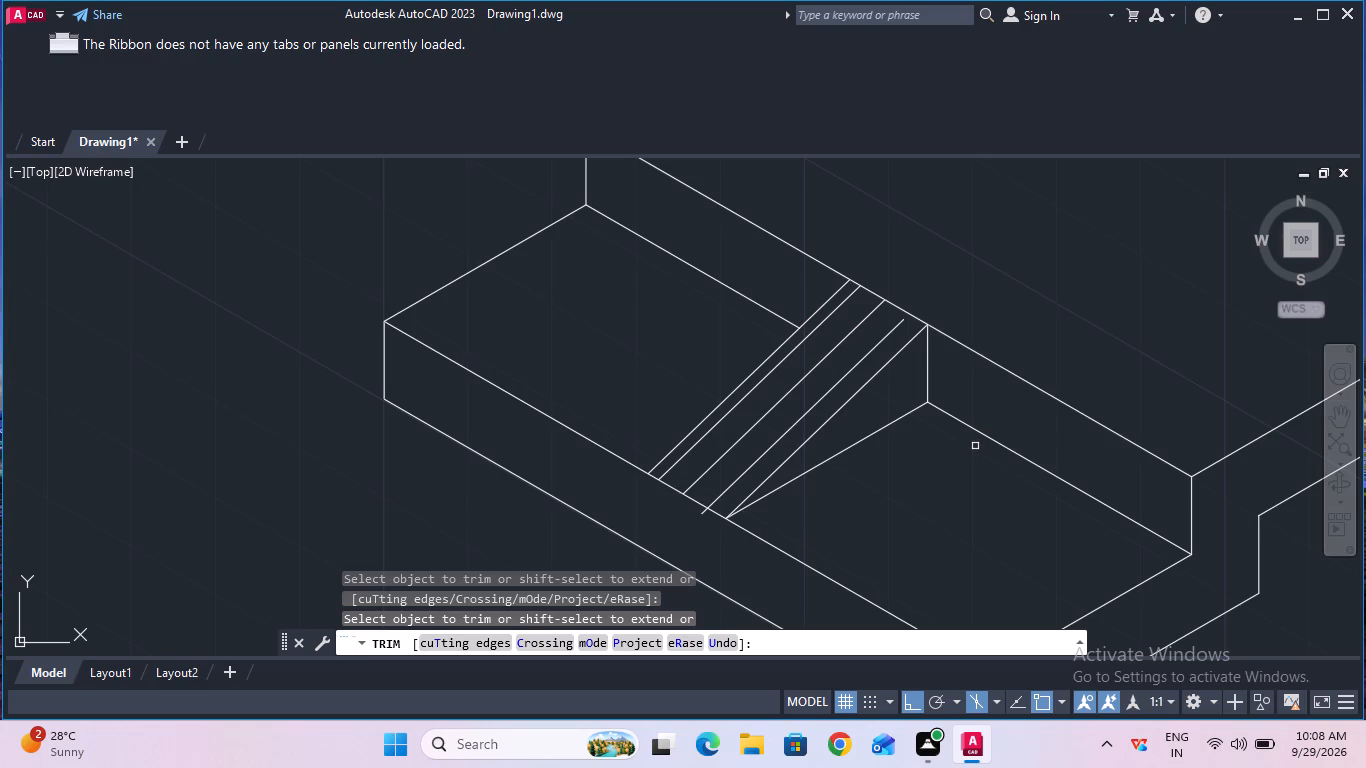
key("Escape")
Extend the nearer new offset line's upper end to the upper back edge and trim its overhang below the base's front top edge.
key("d")
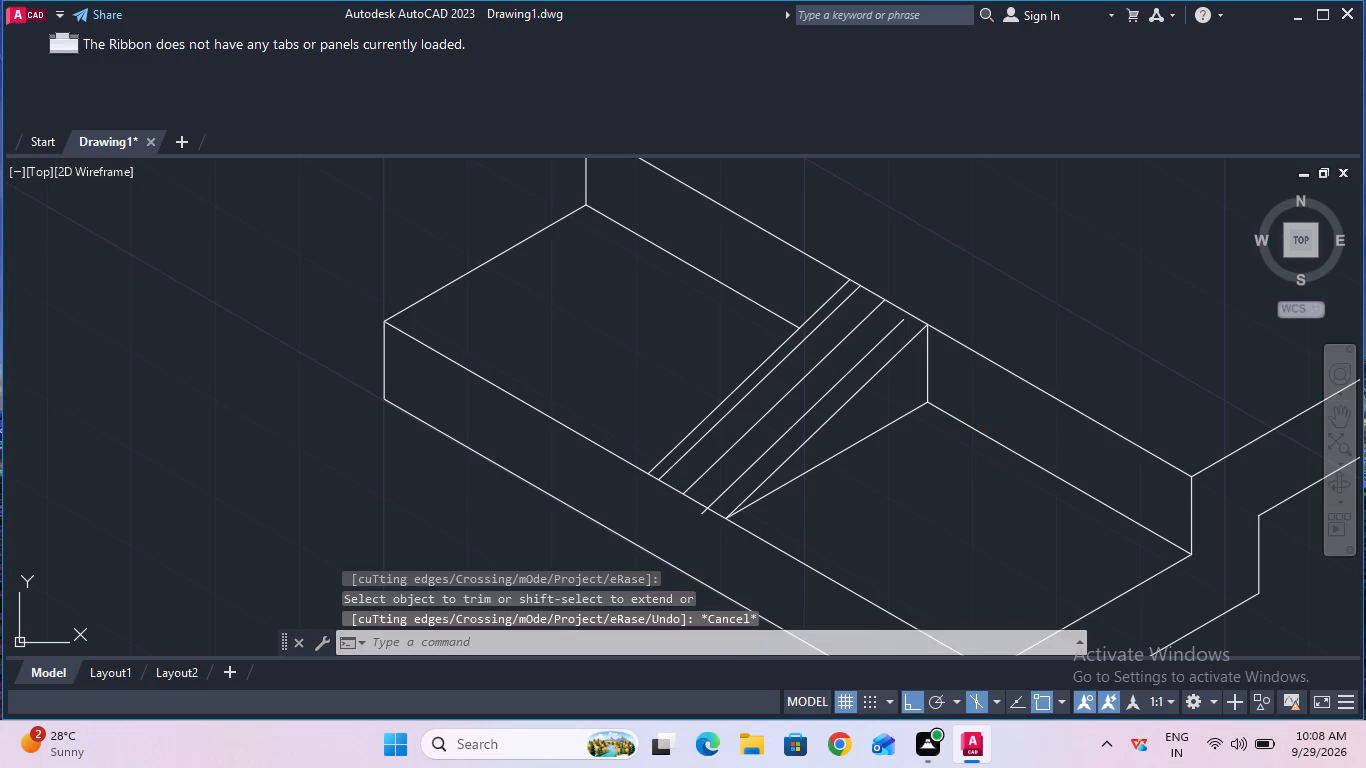
key("BackSpace")
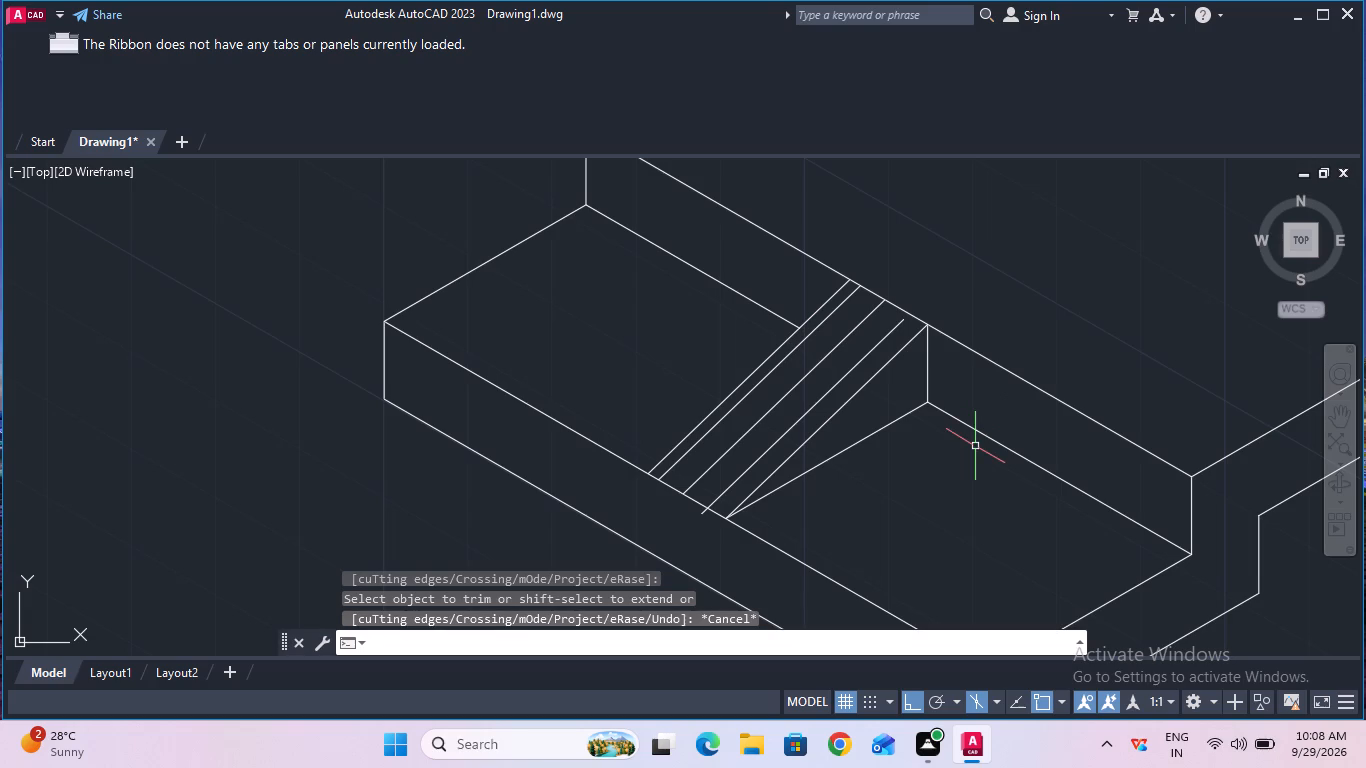
type("ext")
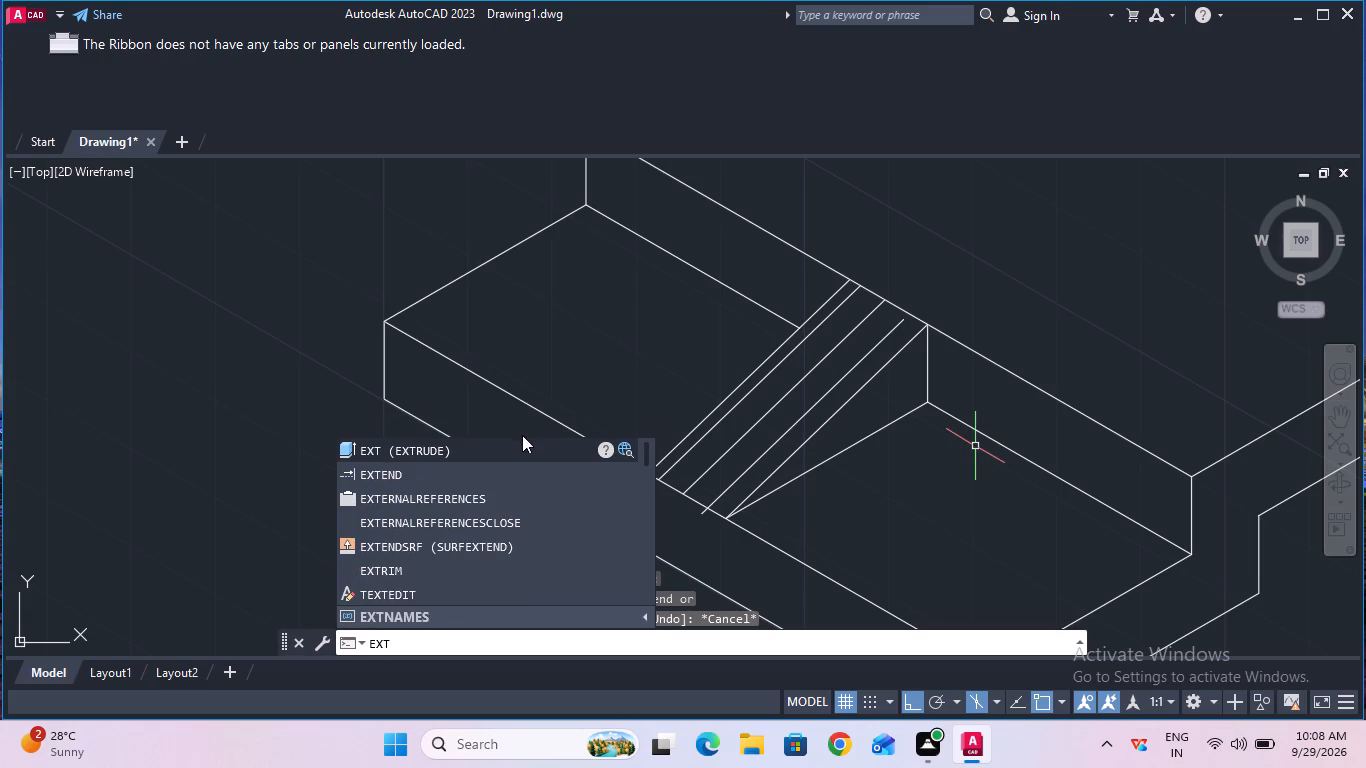
left_click(501, 469)
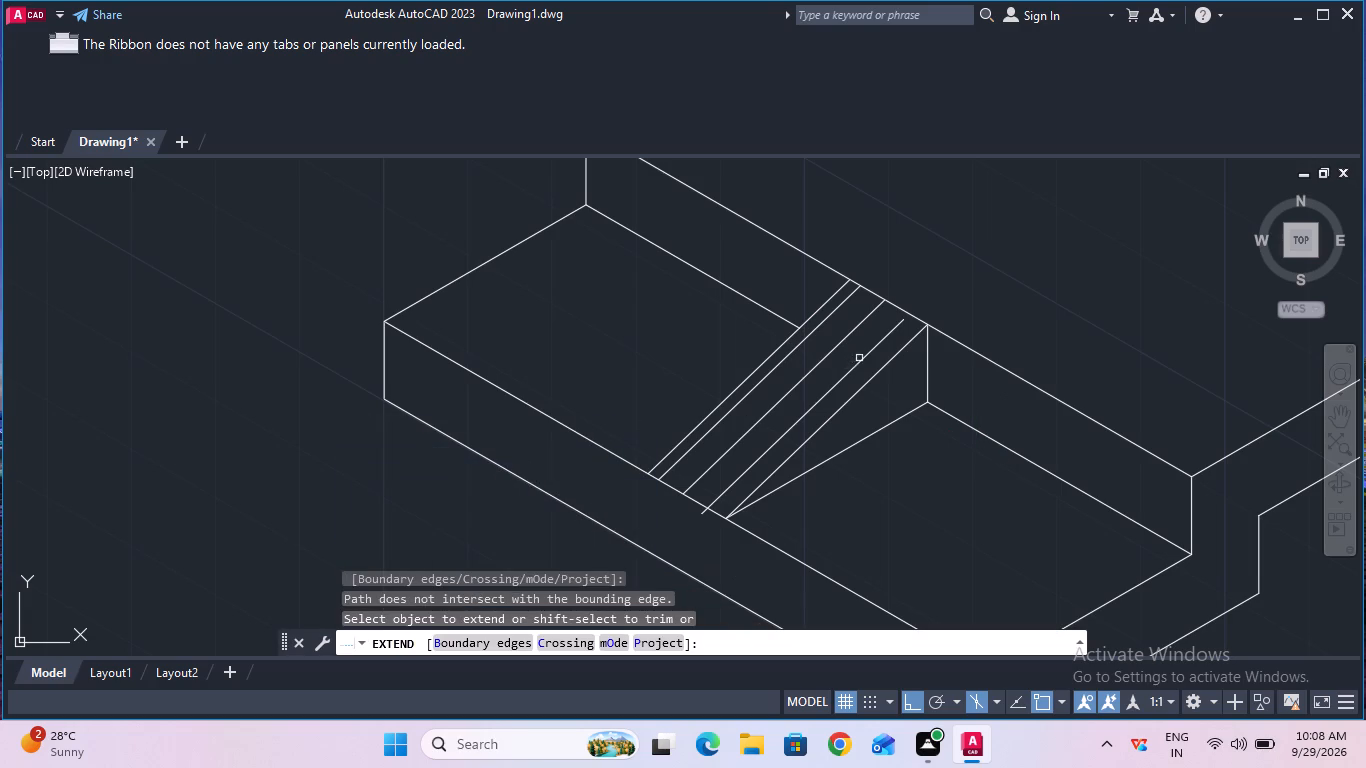
left_click(866, 353)
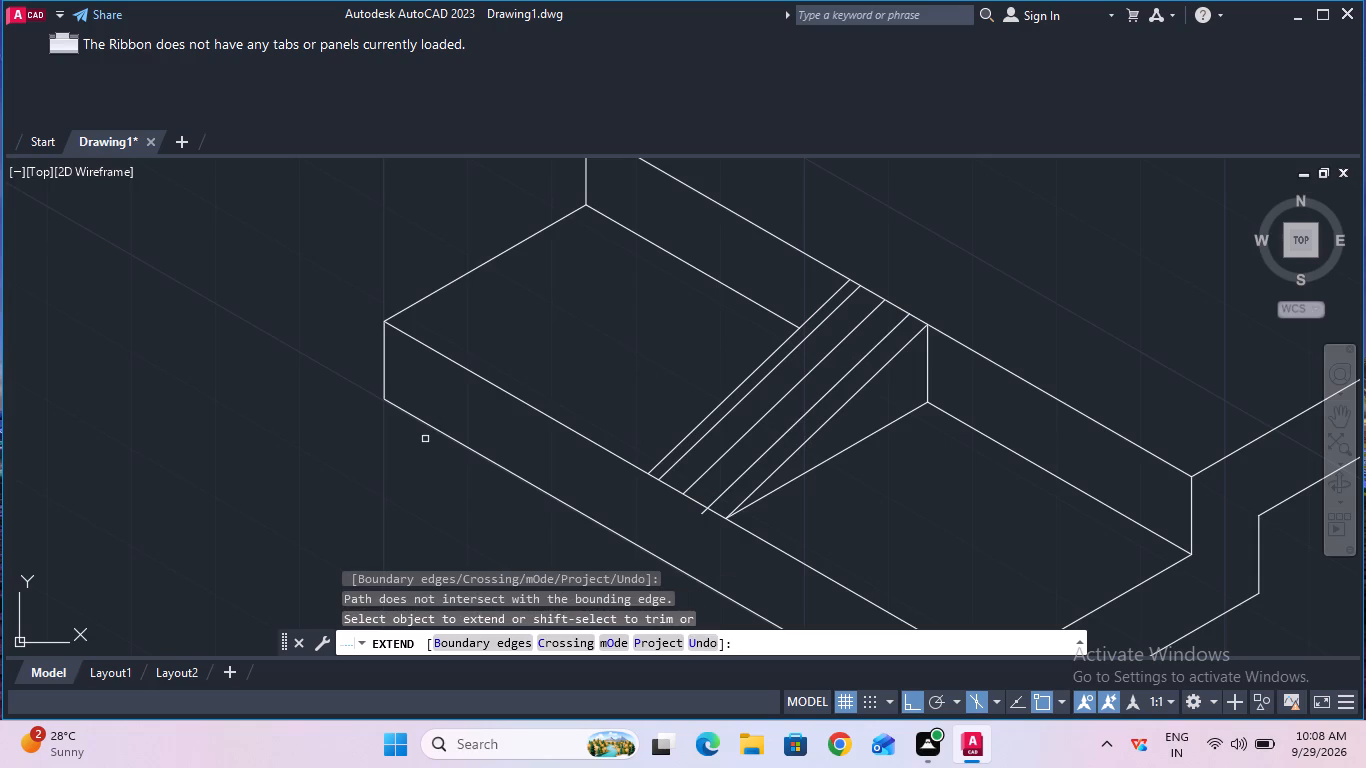
key("Escape")
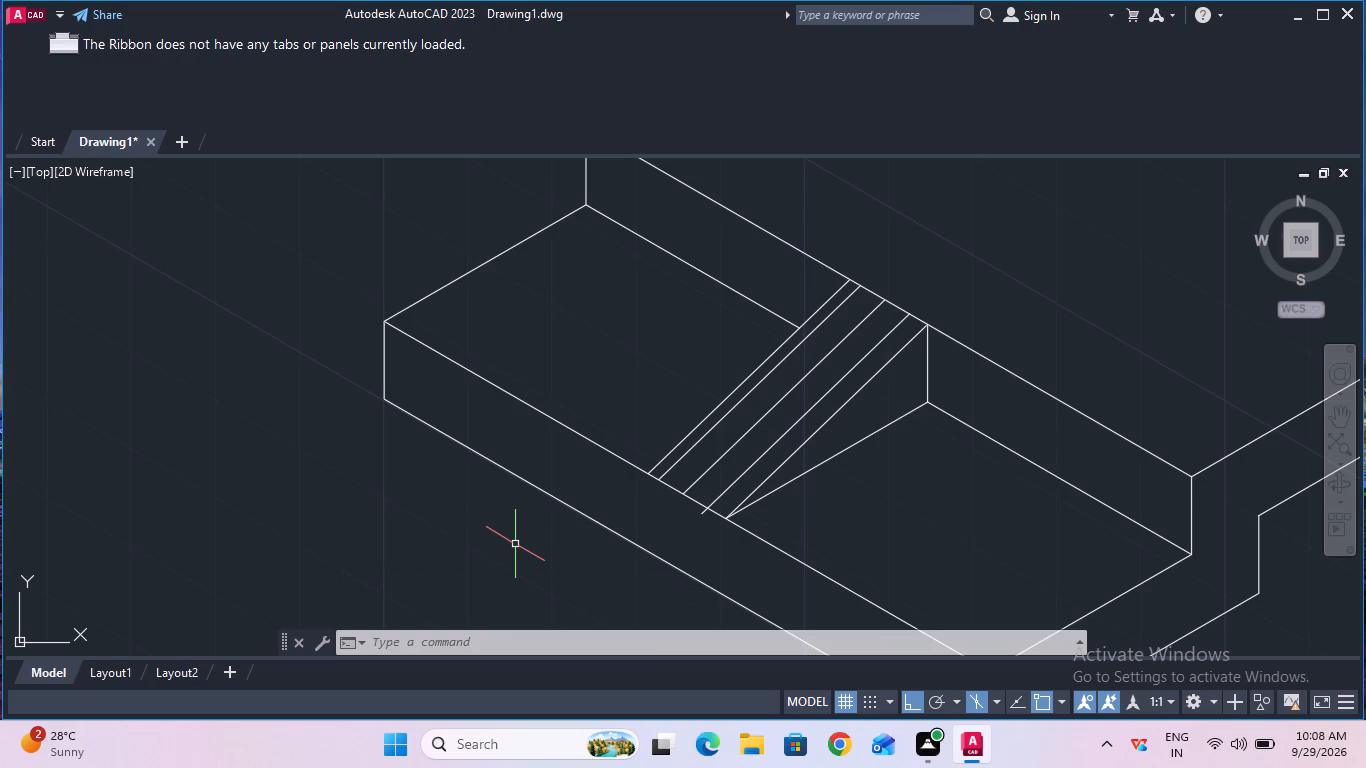
type("tr")
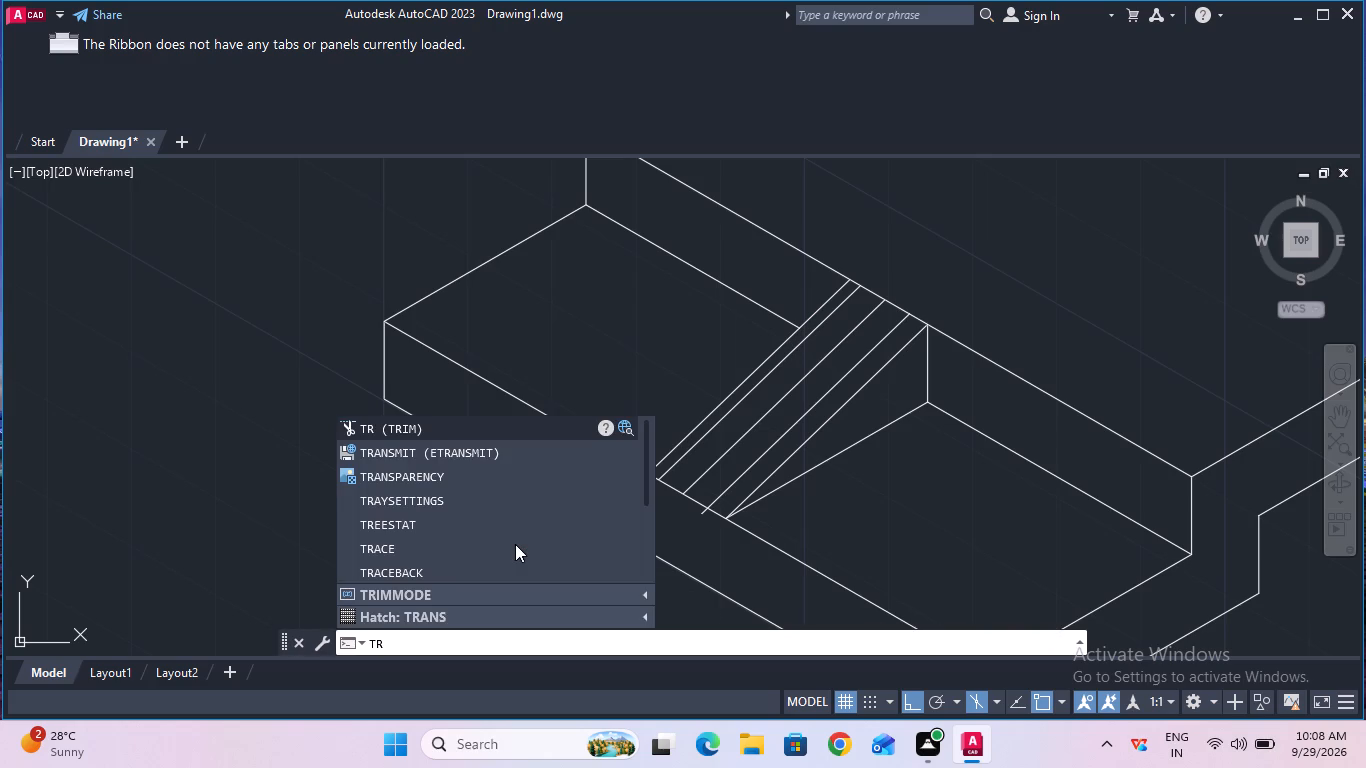
left_click(491, 429)
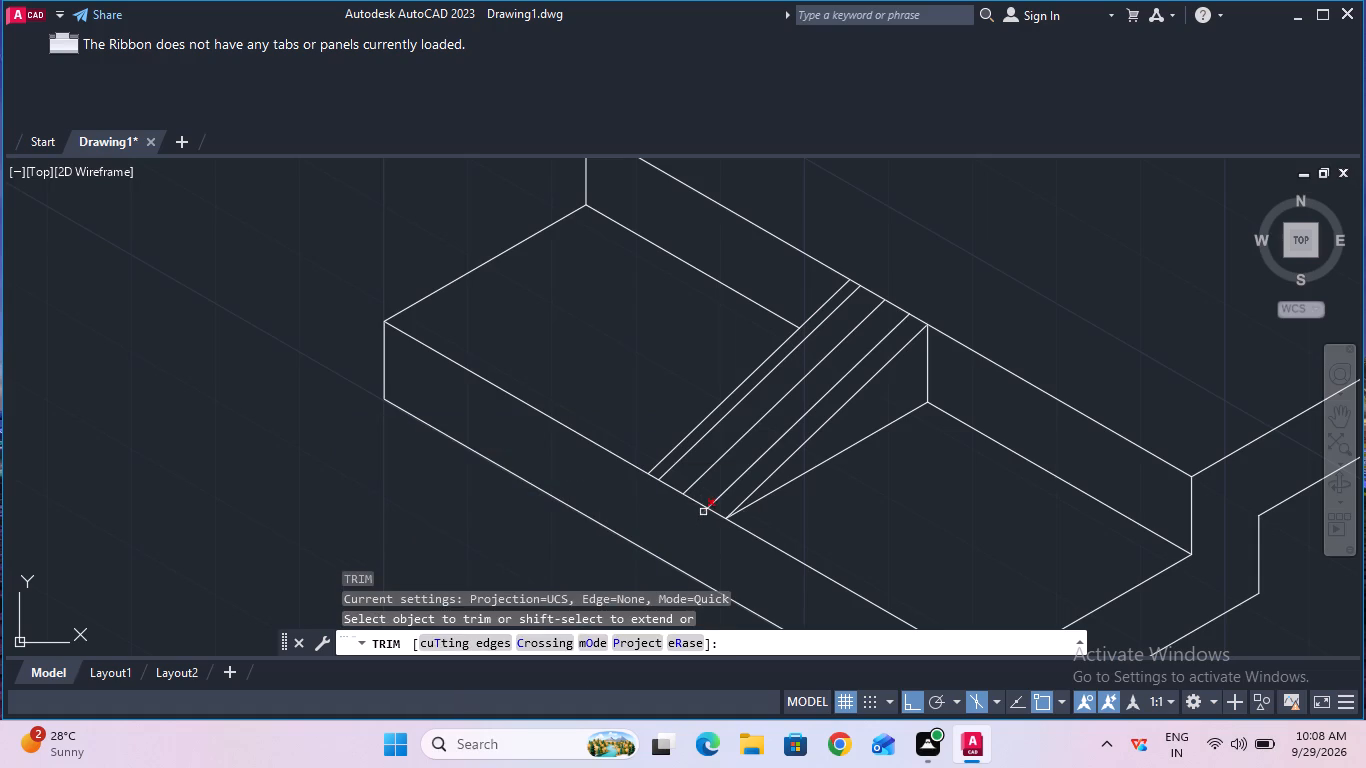
left_click(701, 515)
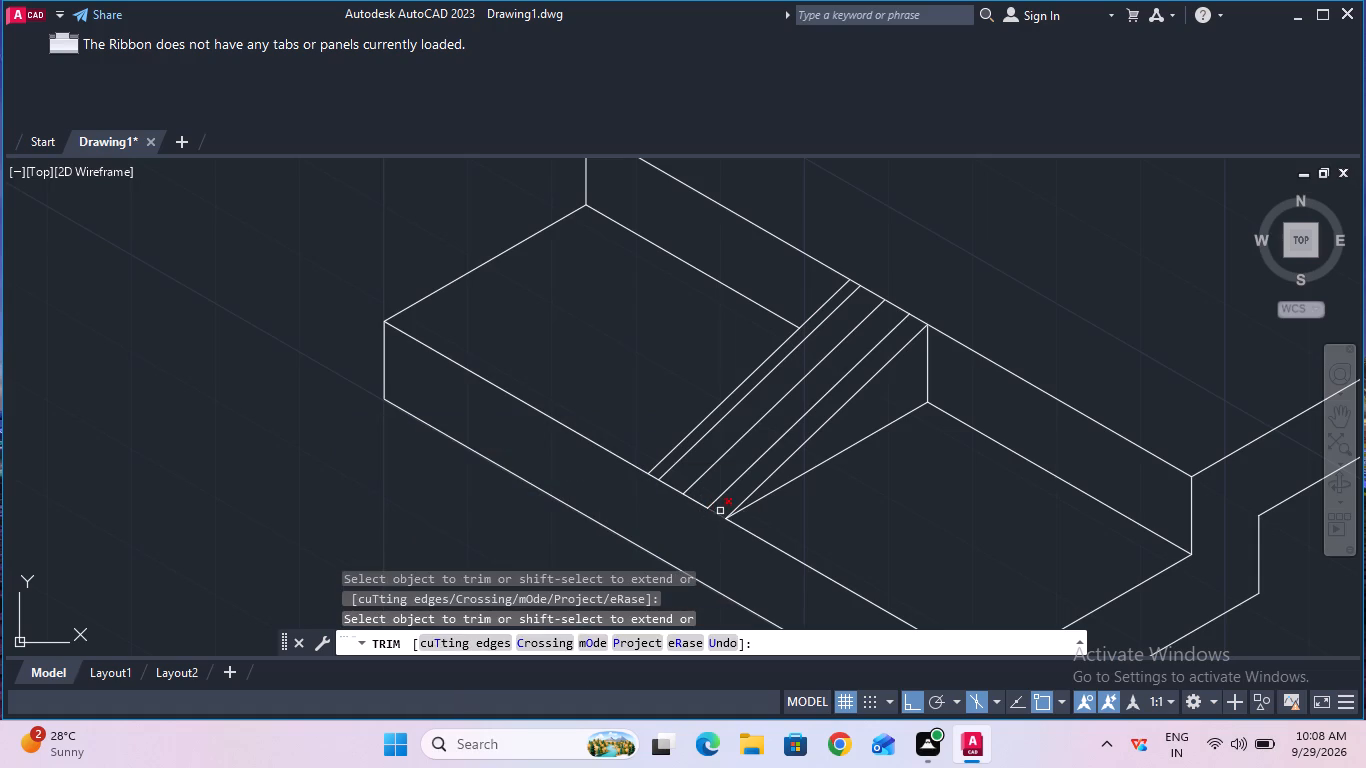
Remove the original outer sloping lines on both sides of the rib, including the farther line's remaining upper piece.
left_click(763, 488)
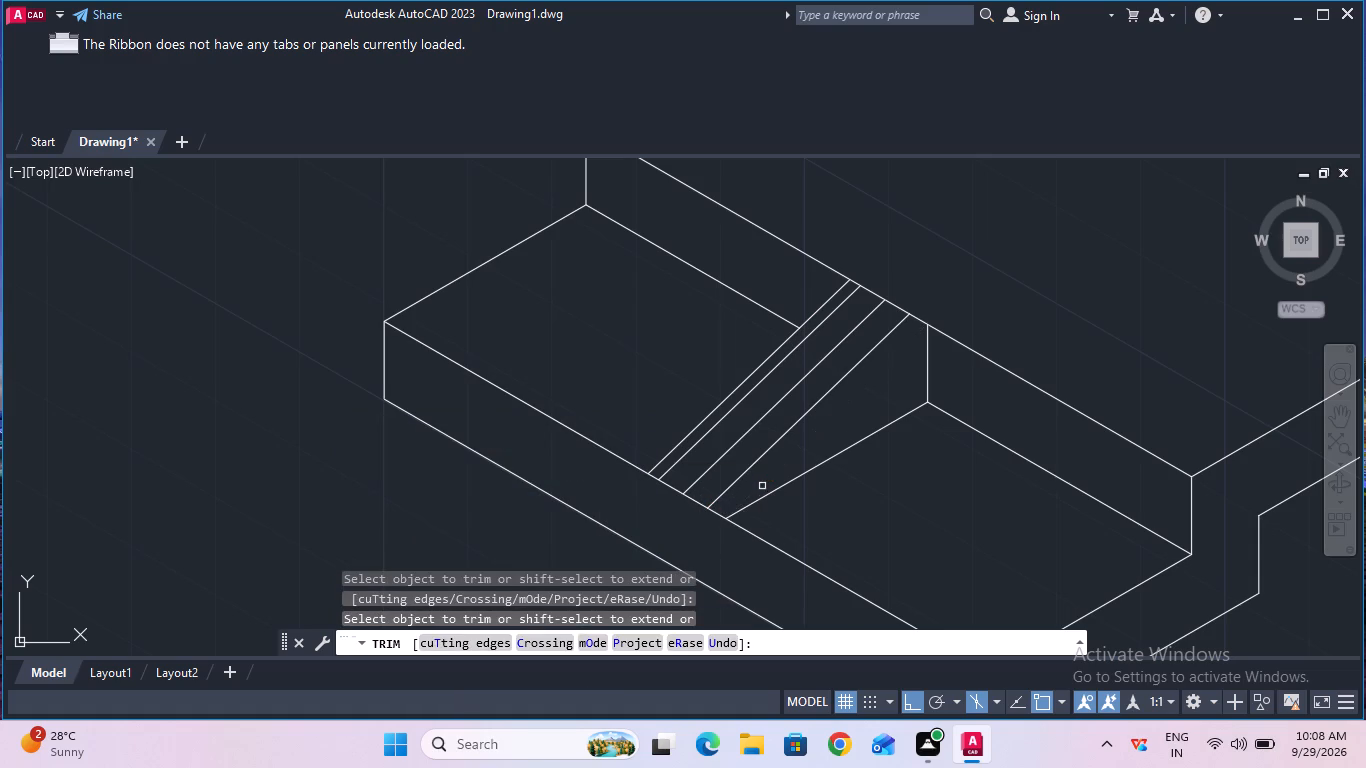
left_click(696, 430)
left_click(815, 311)
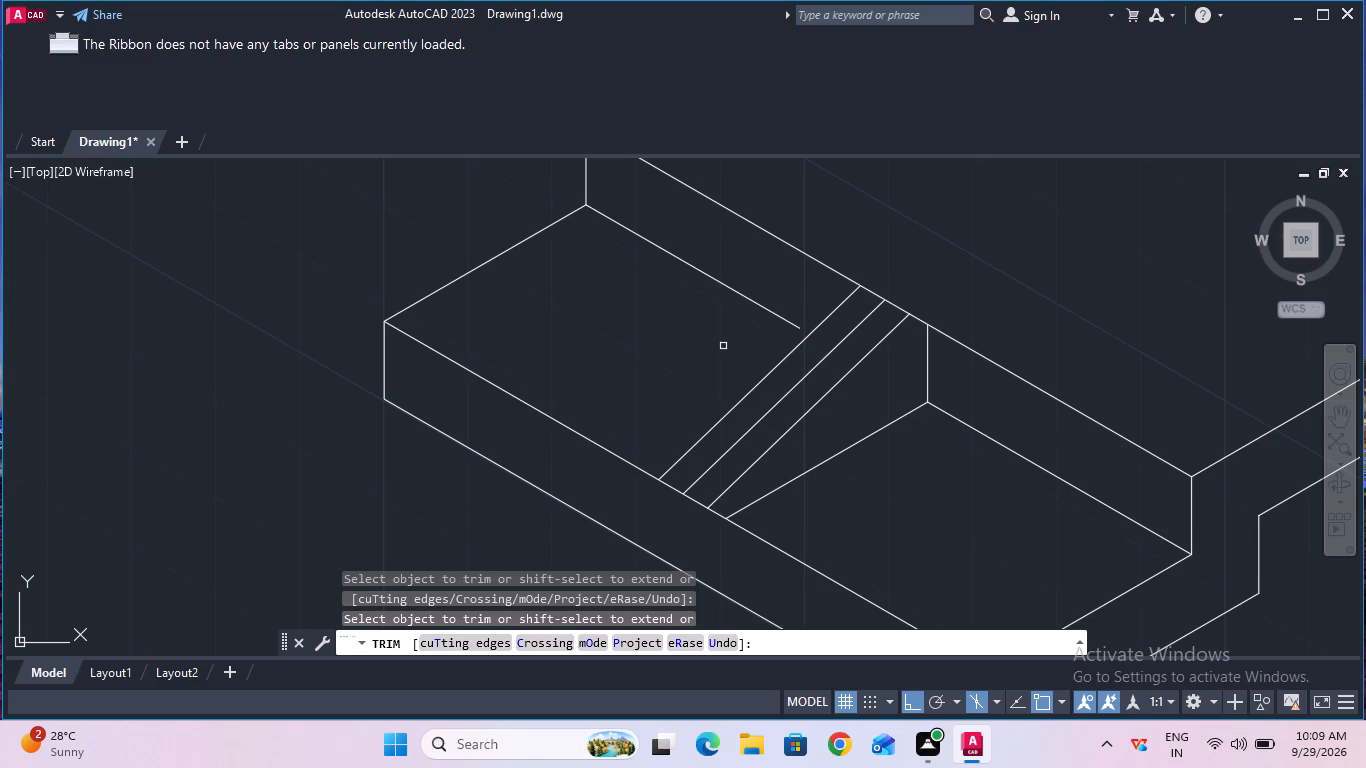
key("Escape")
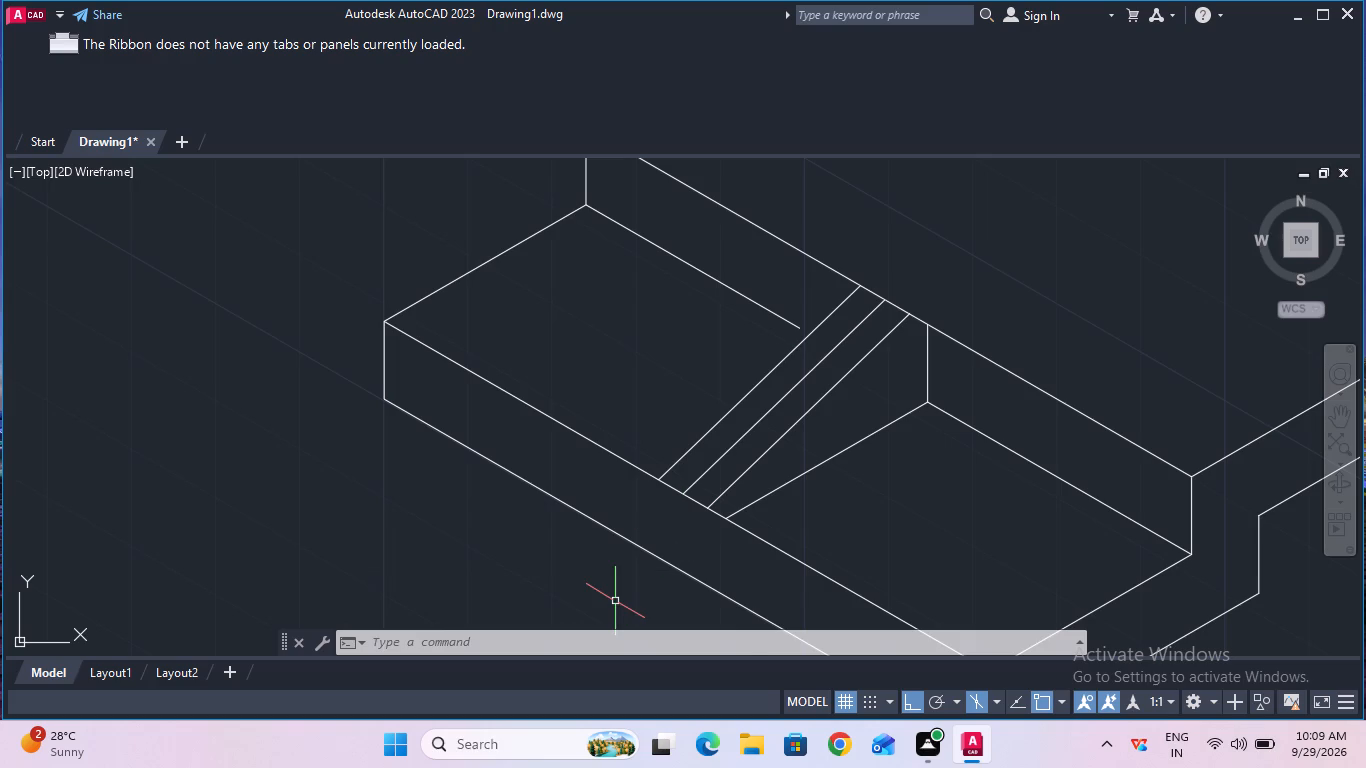
Extend the base's inner back edge on the far side of the rib to meet the farther sloping rib line.
key("e")
key("x")
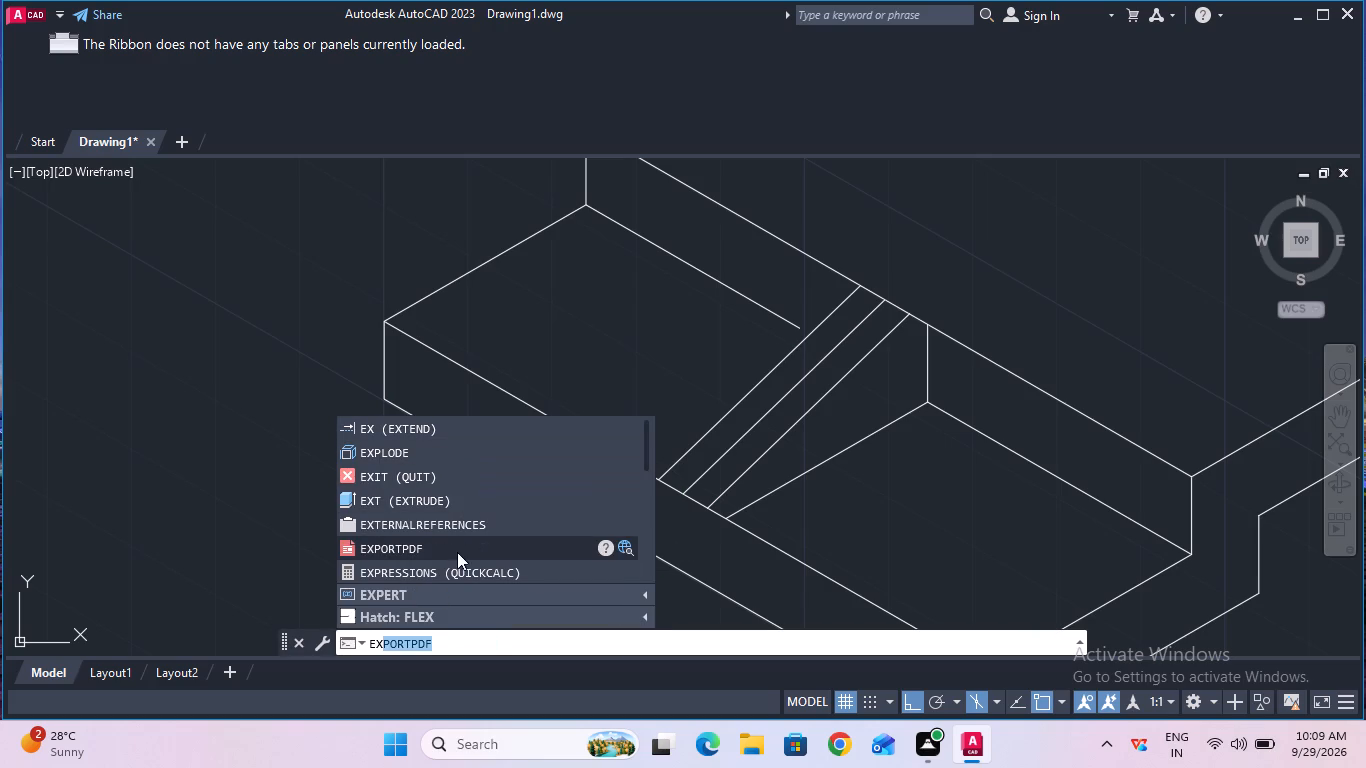
left_click(458, 426)
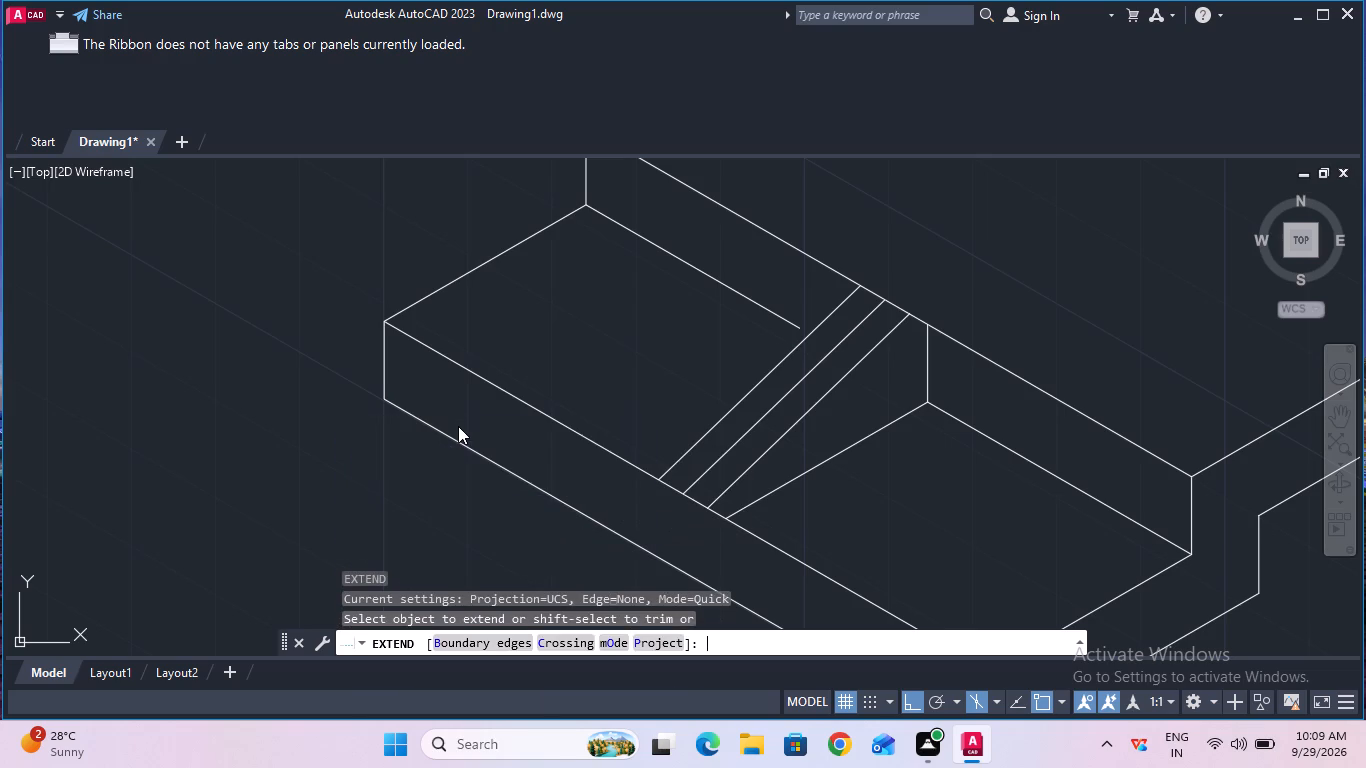
left_click(789, 325)
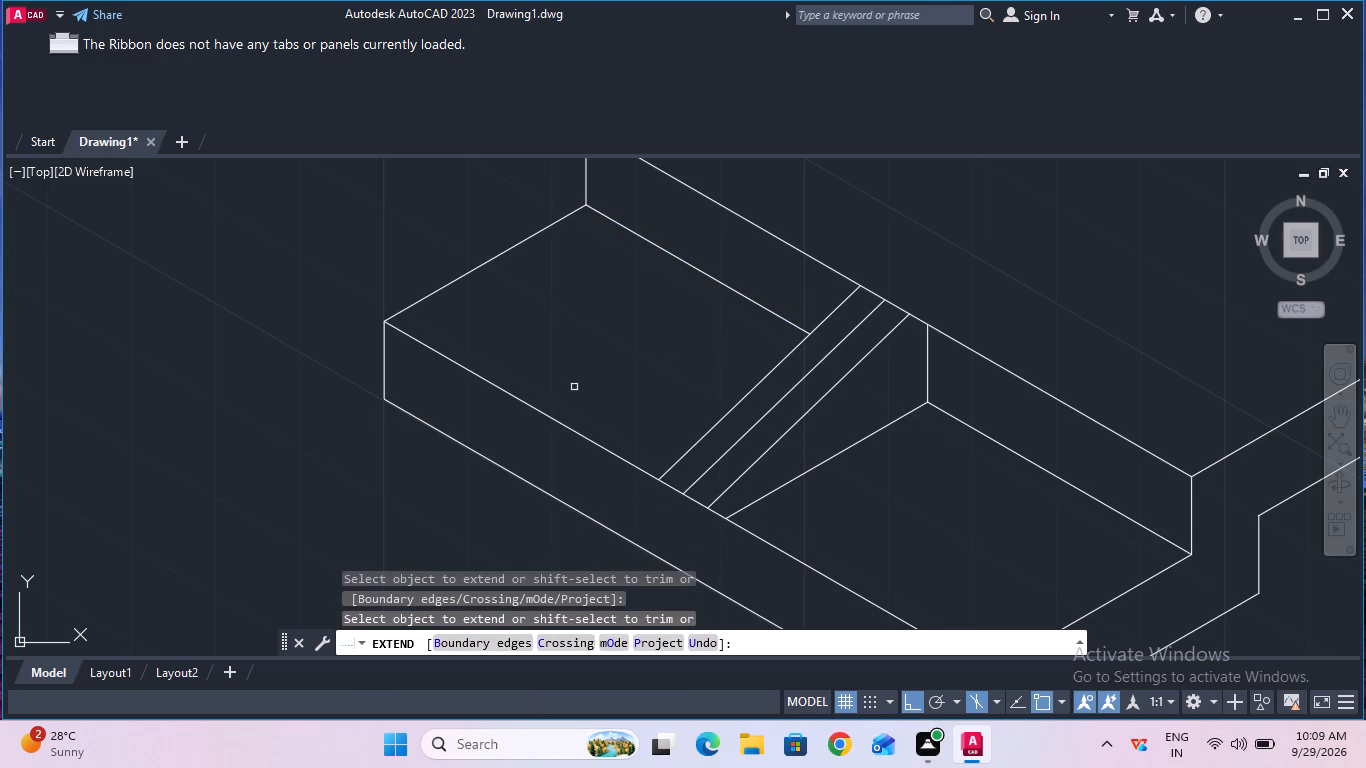
key("Escape")
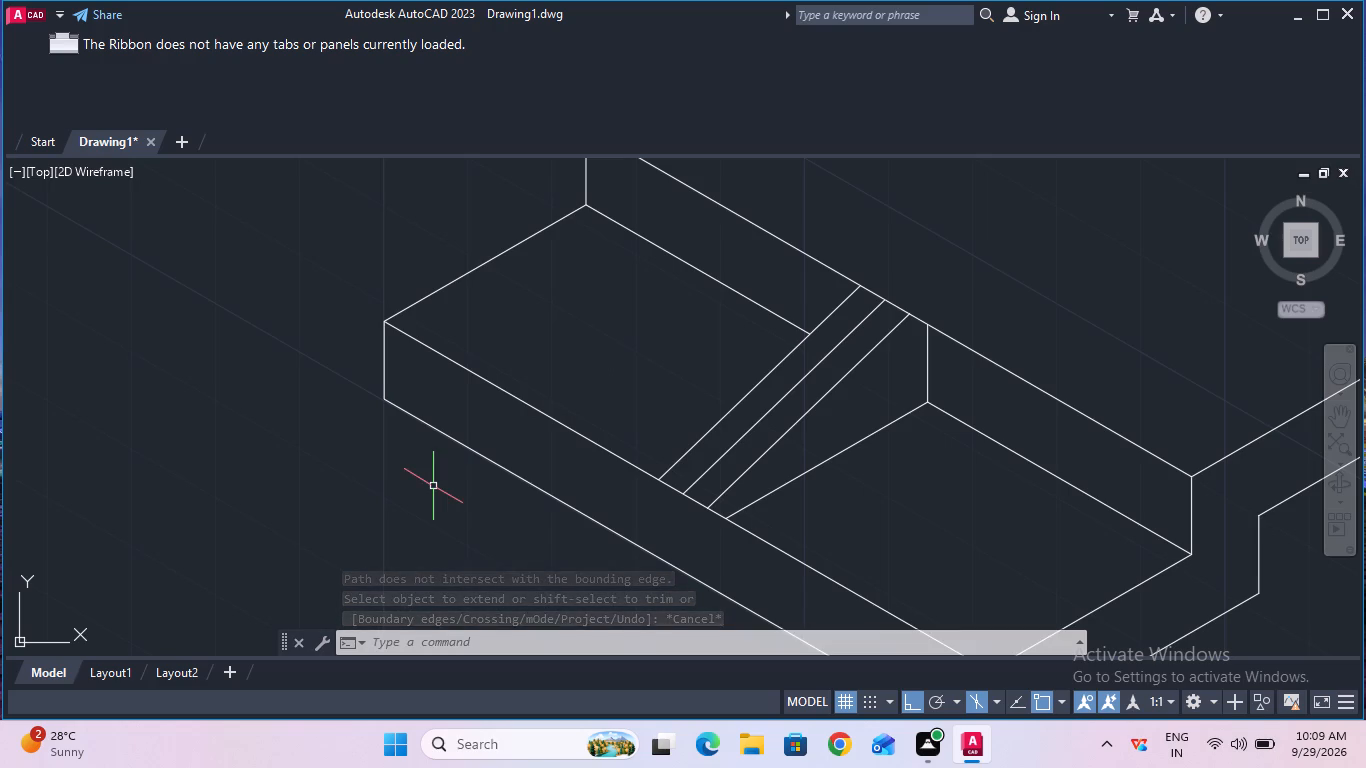
Delete the old rib's bottom line and vertical line on the rib's near side.
left_click(879, 431)
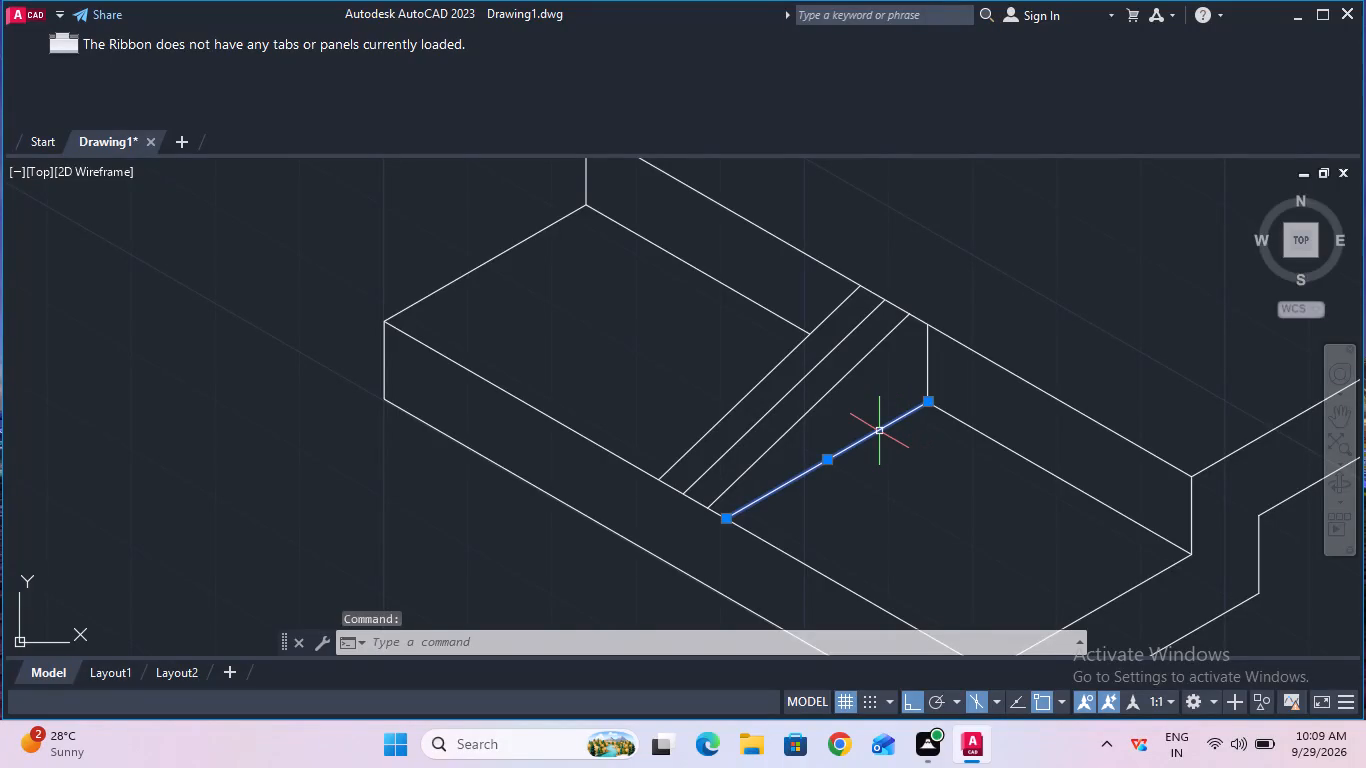
key("Delete")
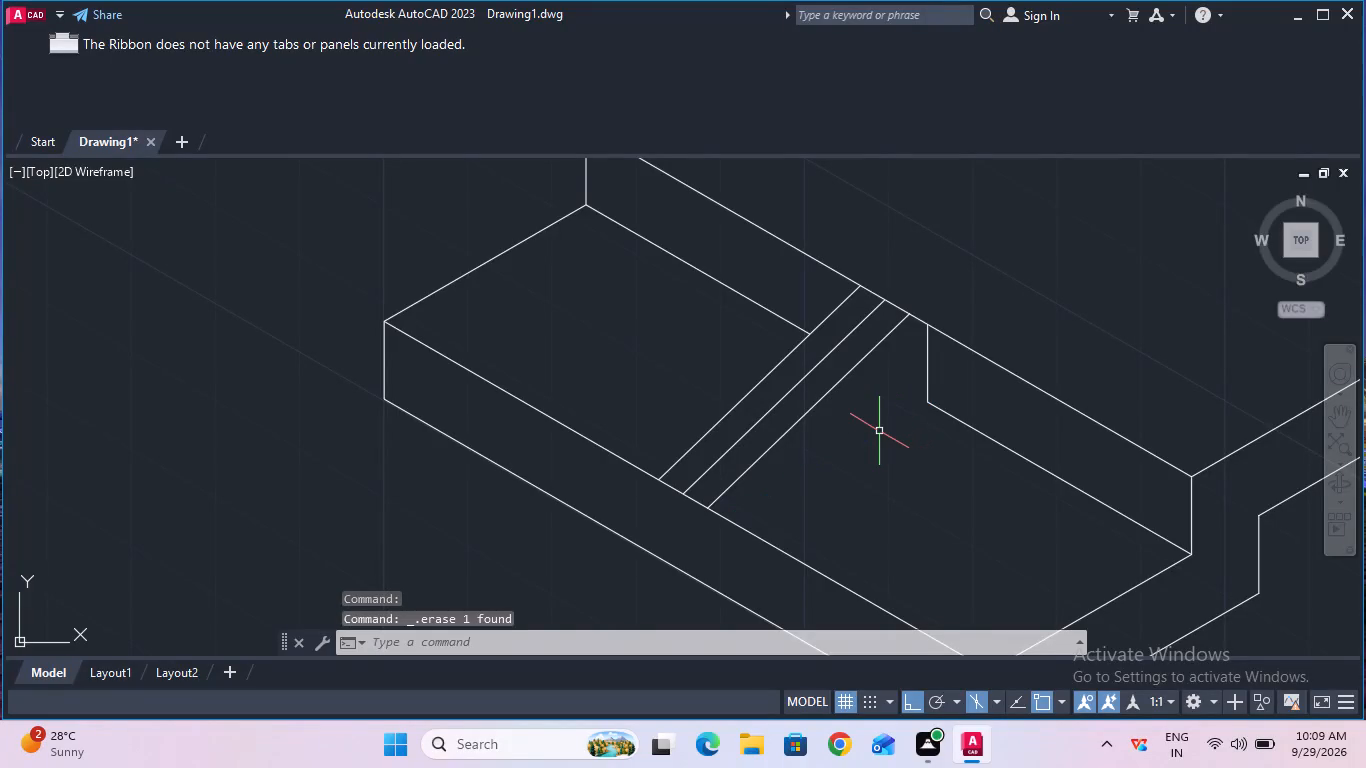
left_click(928, 382)
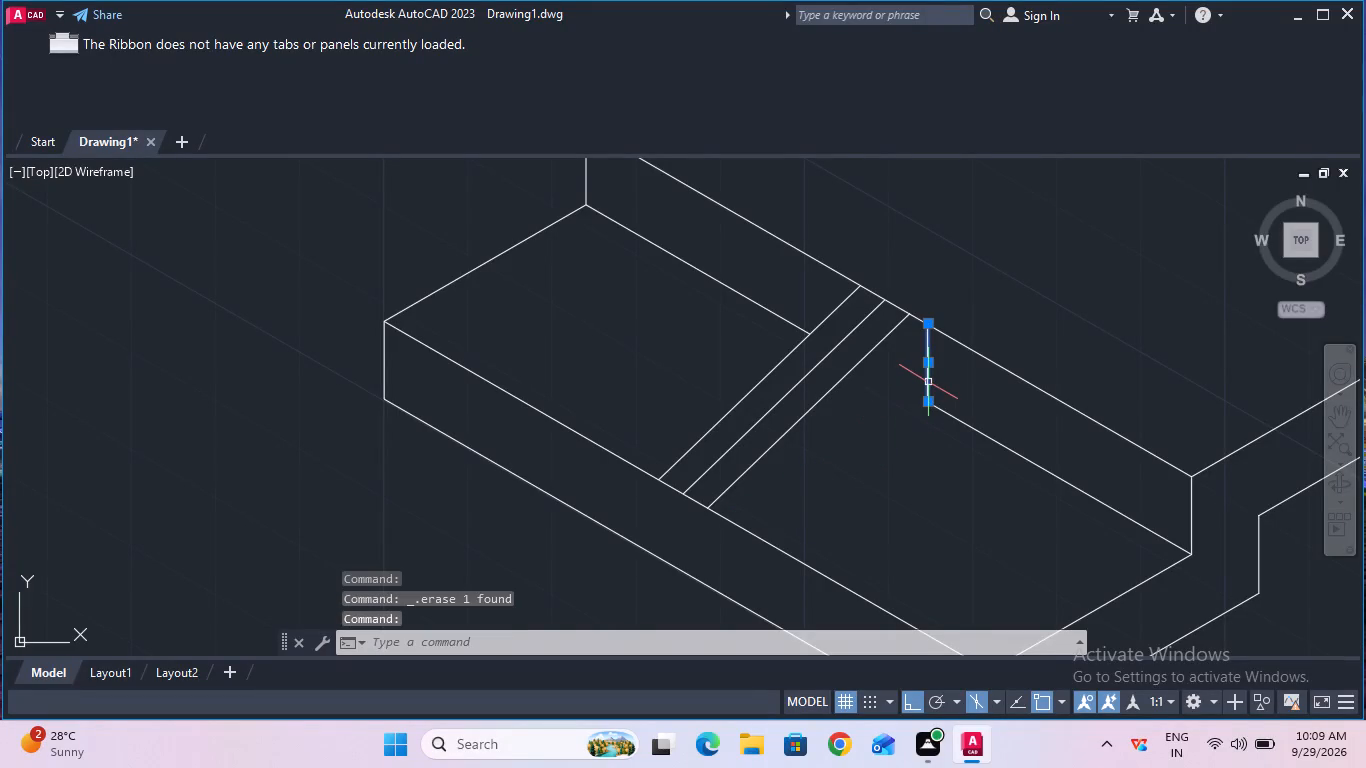
key("Delete")
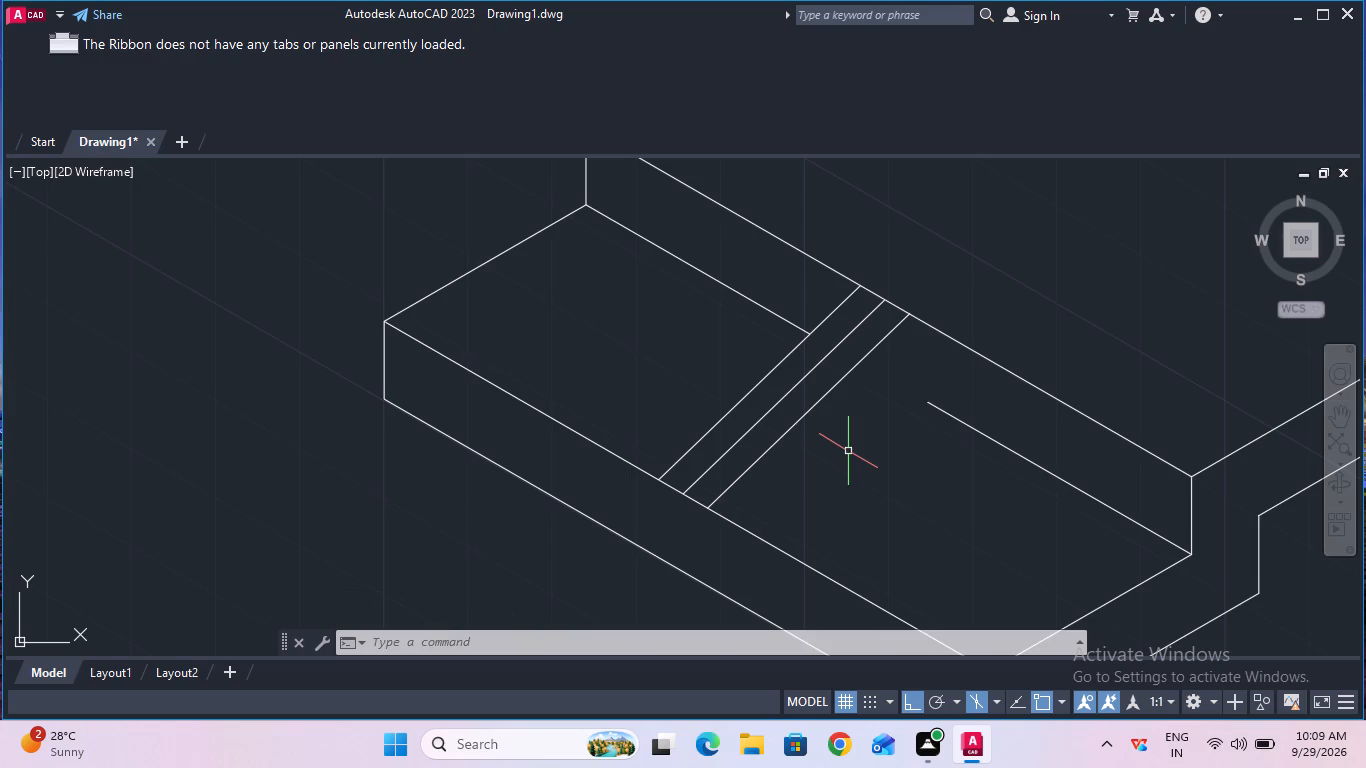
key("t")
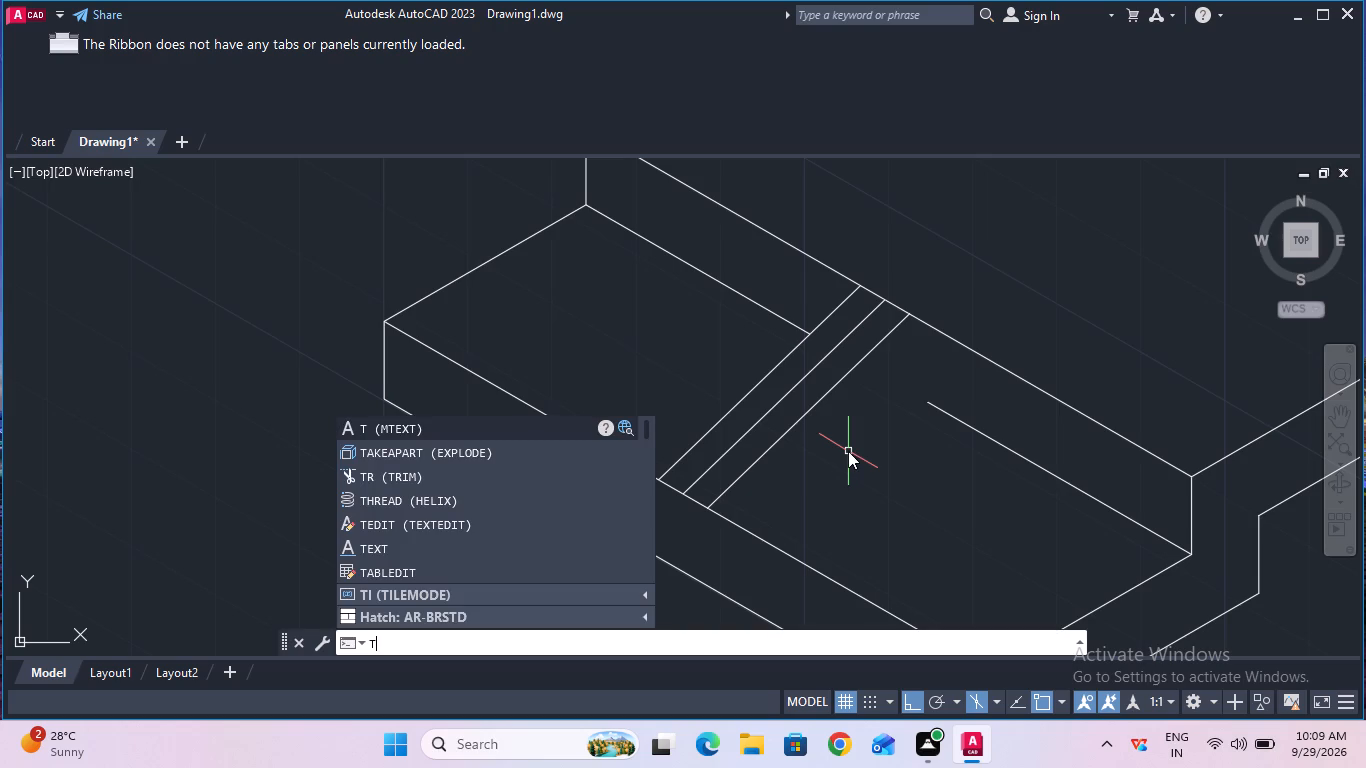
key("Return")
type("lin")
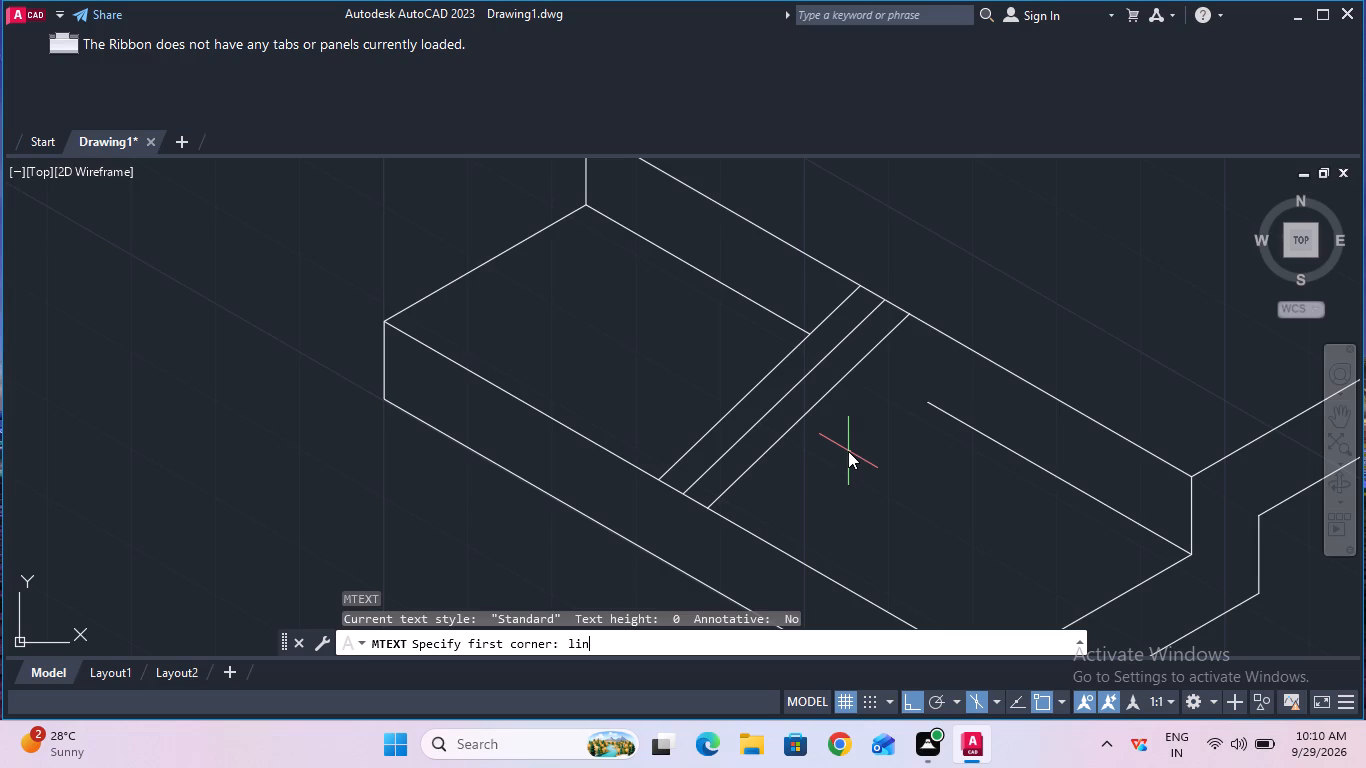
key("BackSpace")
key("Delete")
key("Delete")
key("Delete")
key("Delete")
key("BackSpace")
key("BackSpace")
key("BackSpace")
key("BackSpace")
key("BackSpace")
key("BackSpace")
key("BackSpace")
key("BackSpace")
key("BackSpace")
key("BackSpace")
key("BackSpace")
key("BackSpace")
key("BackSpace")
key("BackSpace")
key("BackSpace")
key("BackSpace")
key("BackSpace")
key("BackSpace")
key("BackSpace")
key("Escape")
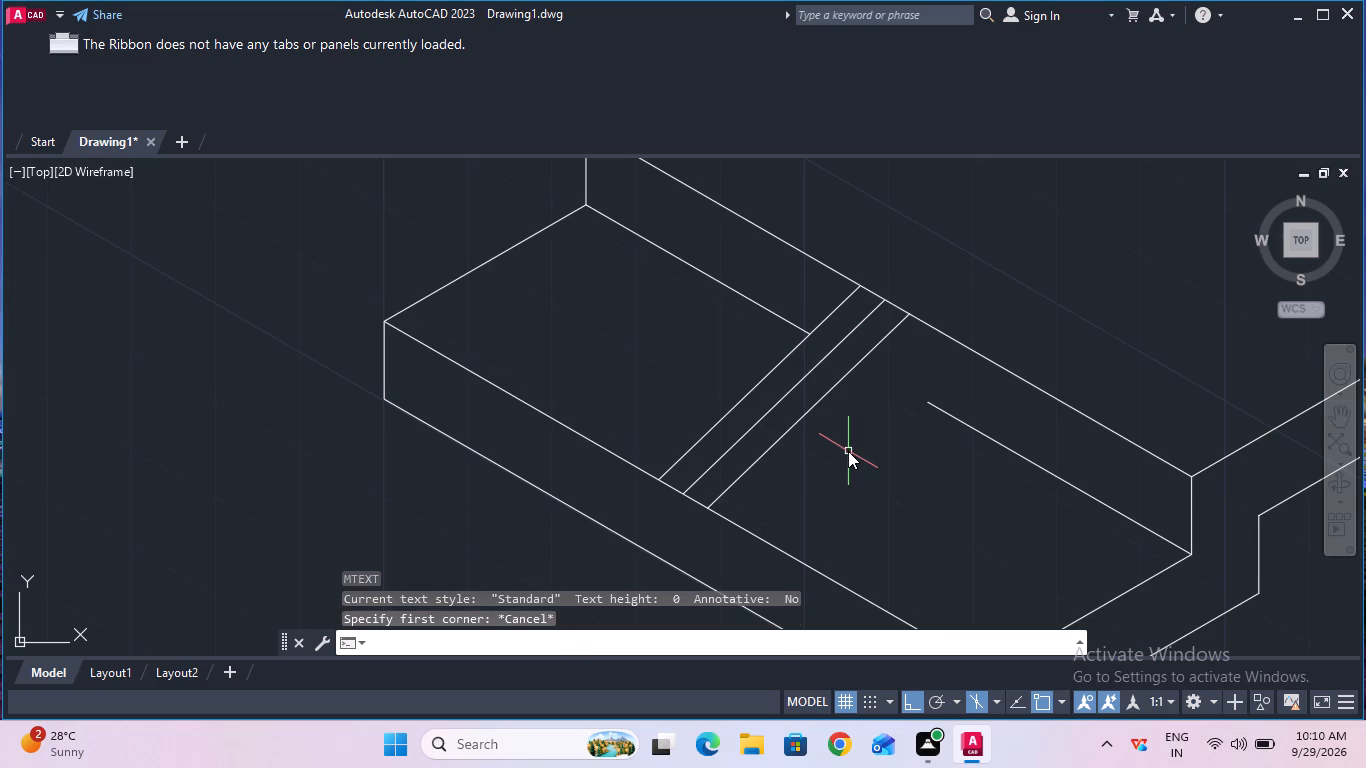
Draw the rib's near side from the nearer sloping line's upper end: 10 mm straight down, continuing in the top isoplane to its lower end.
type("lin")
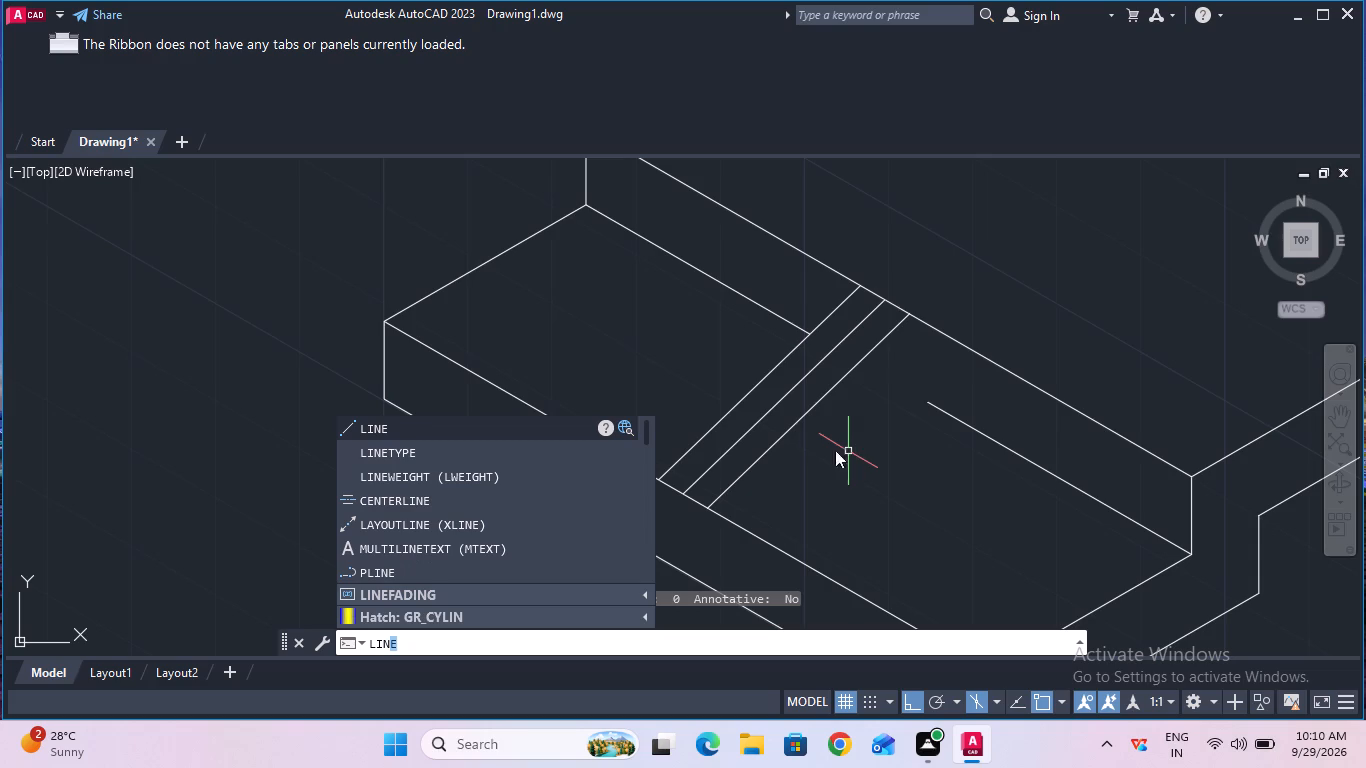
left_click(514, 420)
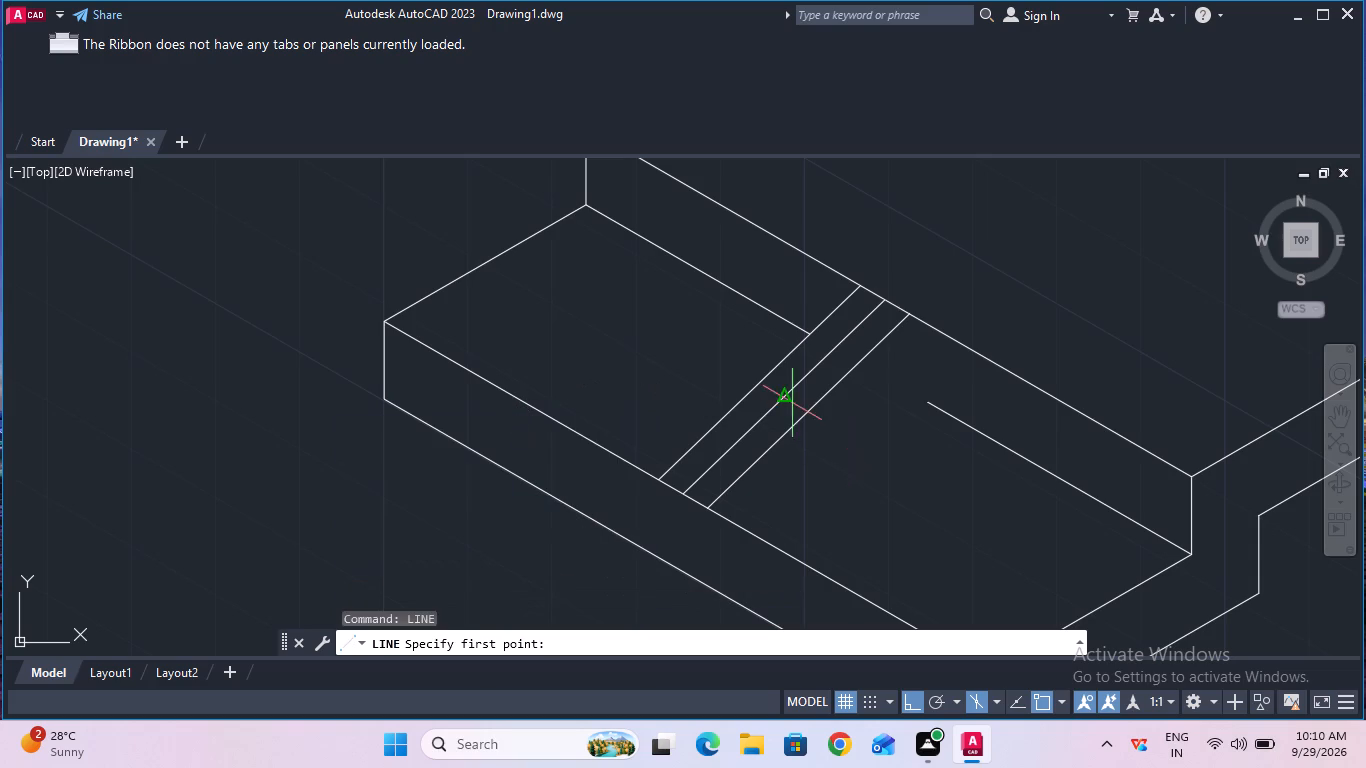
left_click(908, 314)
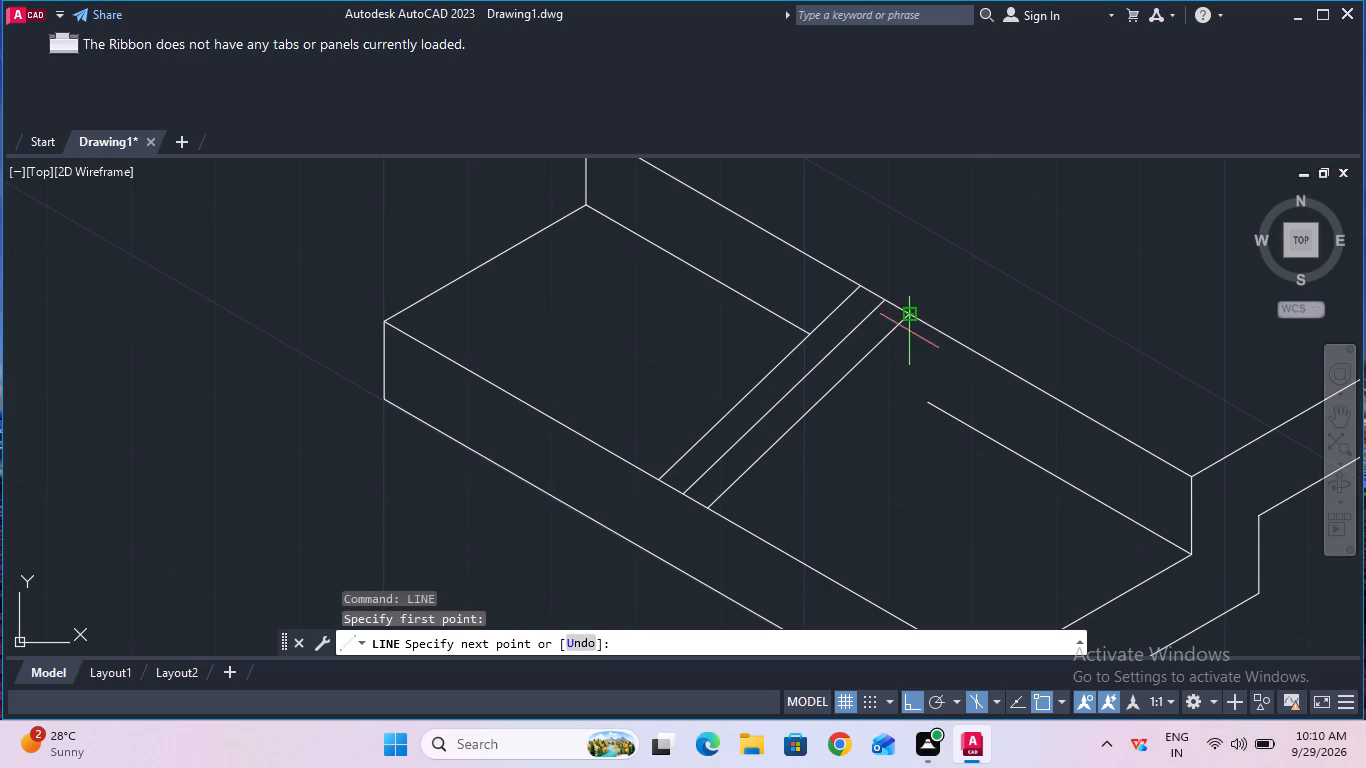
key("1")
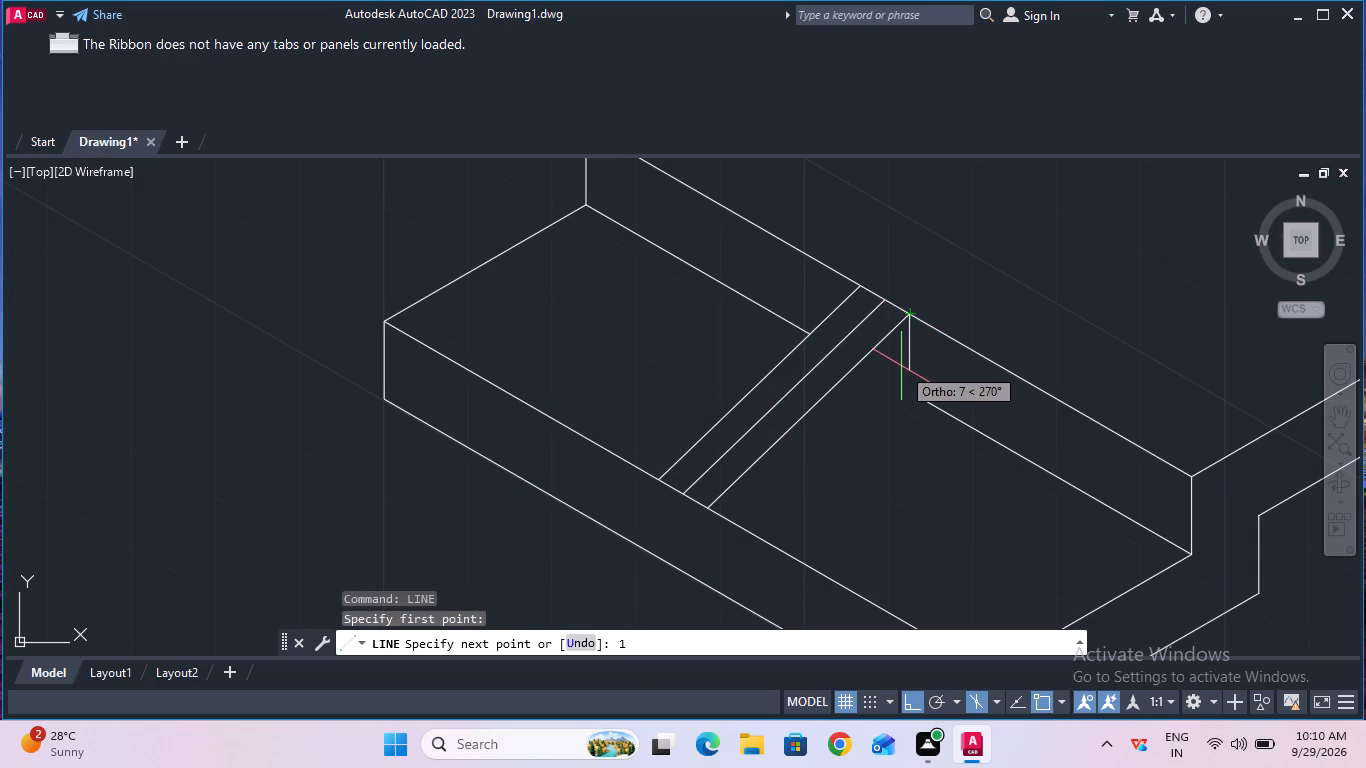
key("0")
key("Return")
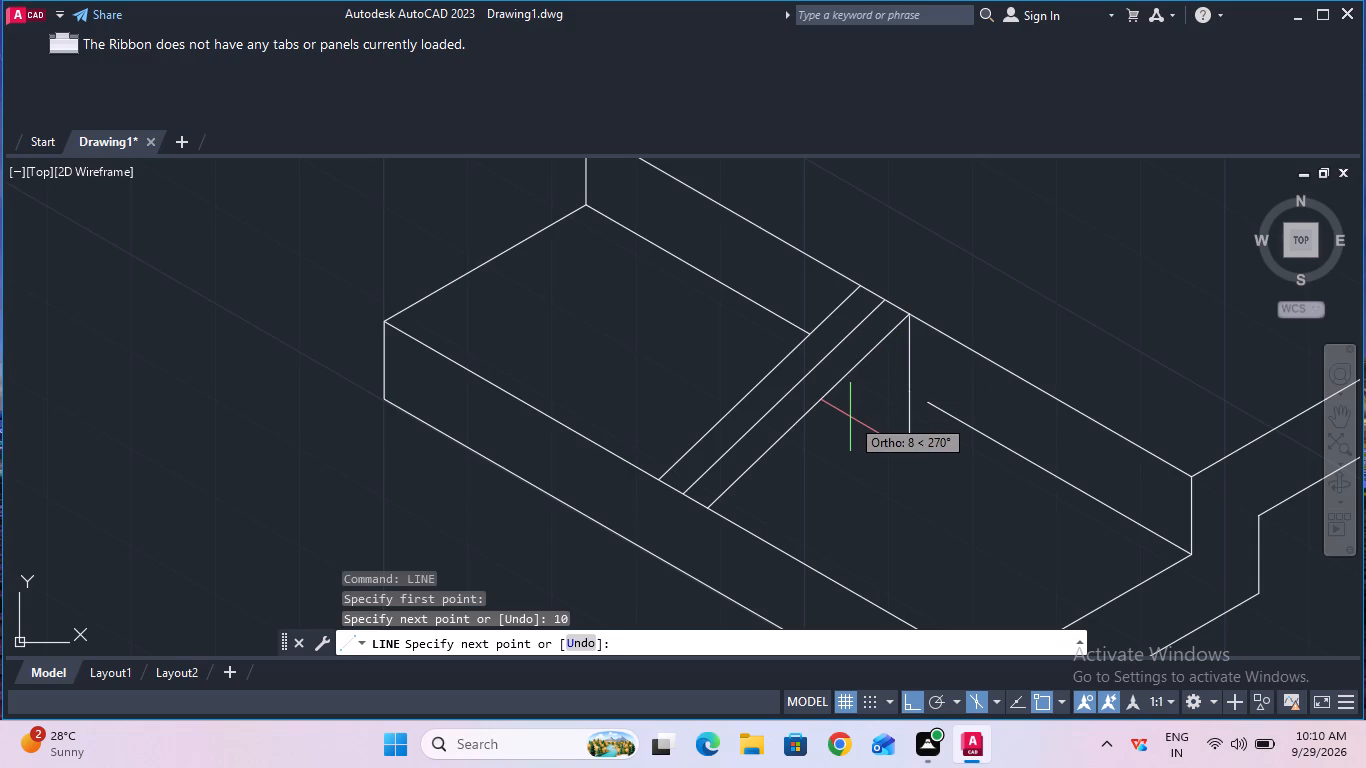
key("F6")
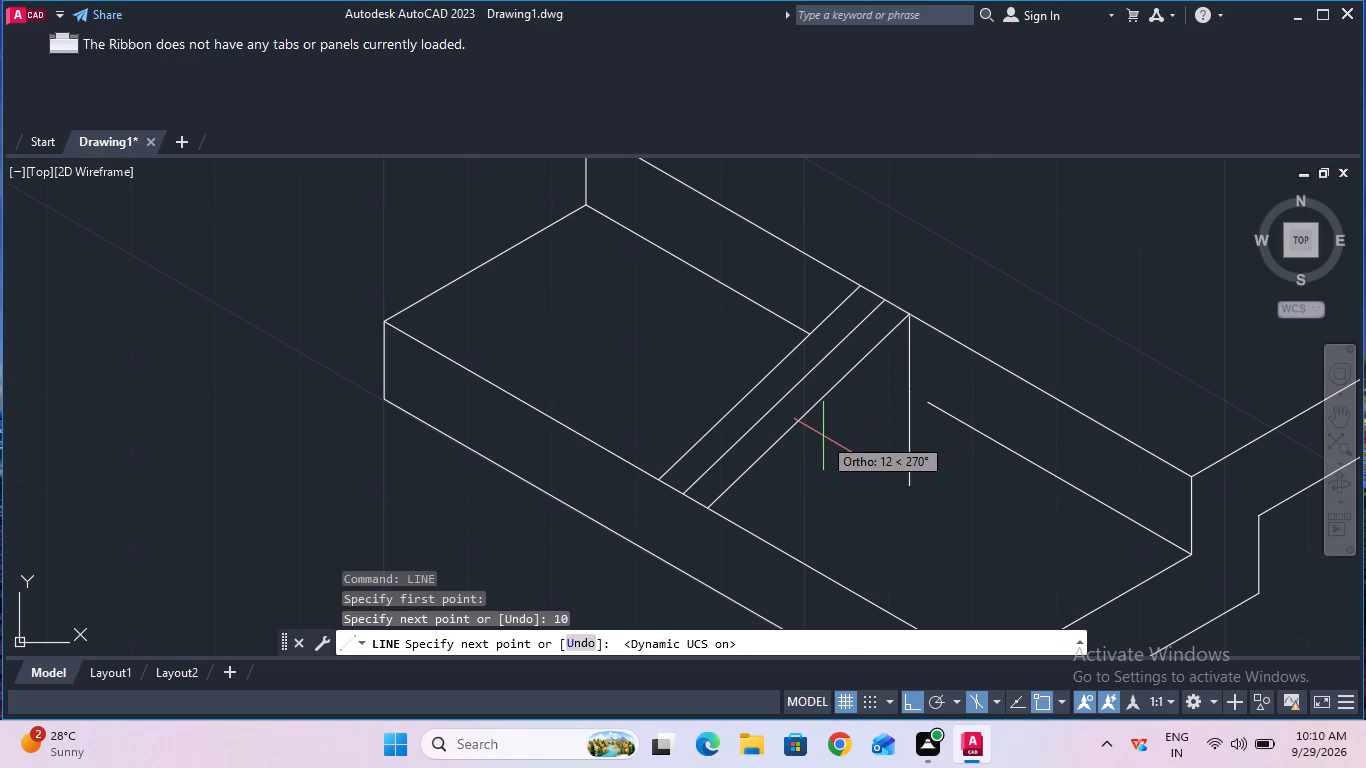
key("F5")
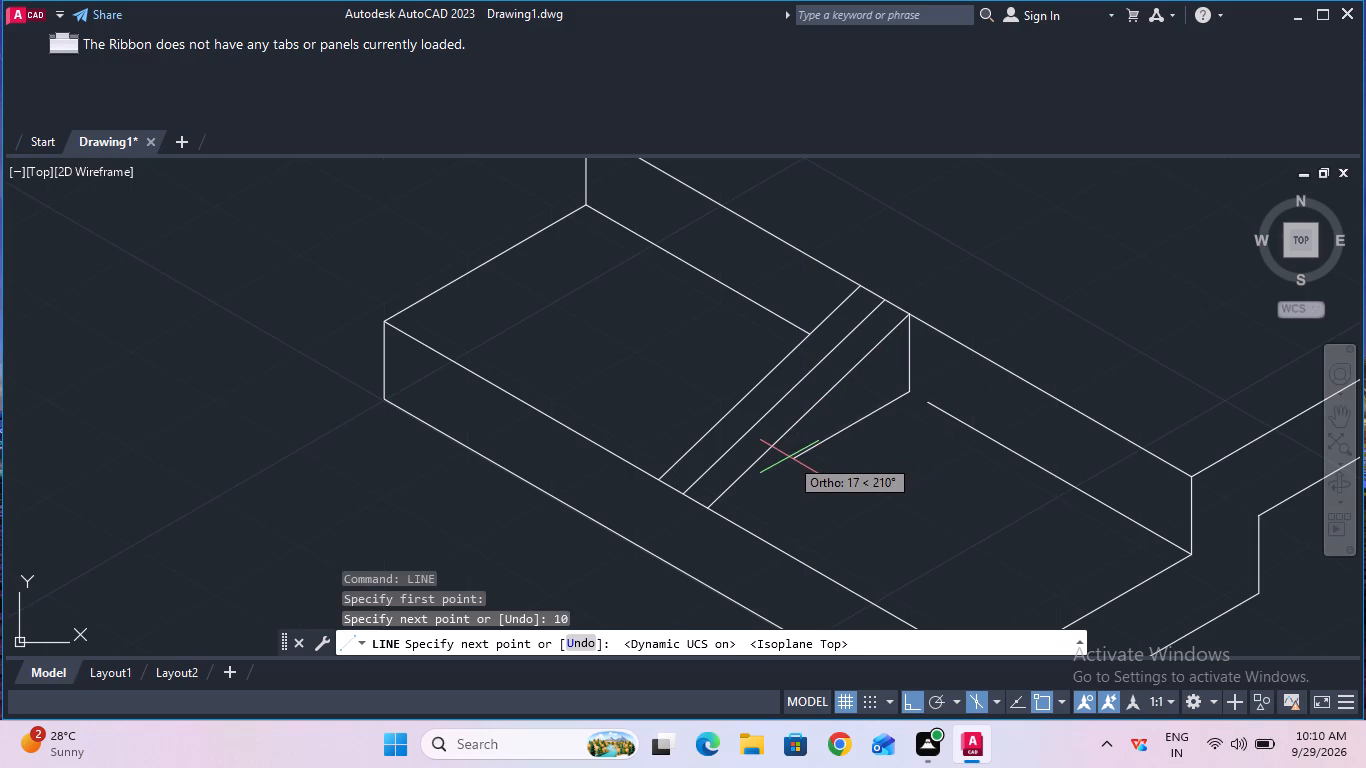
key("F6")
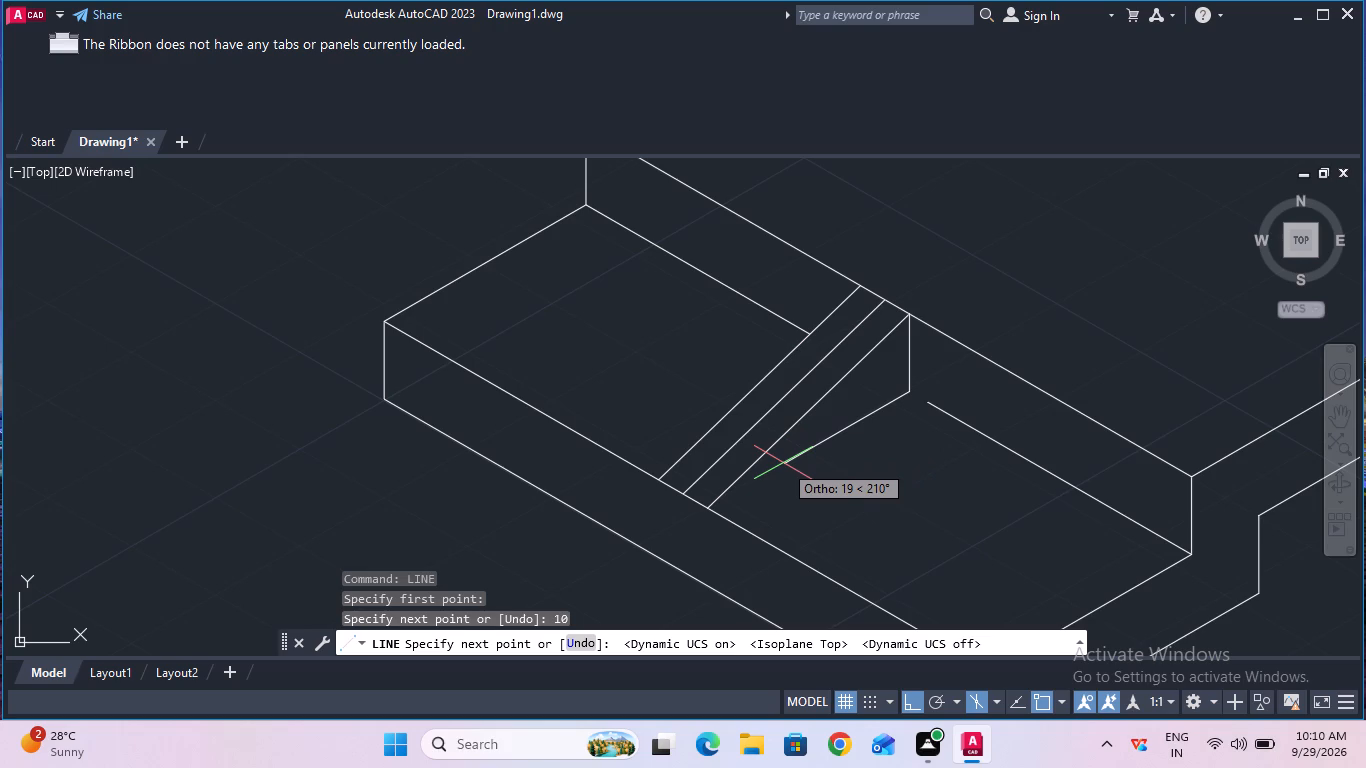
key("F6")
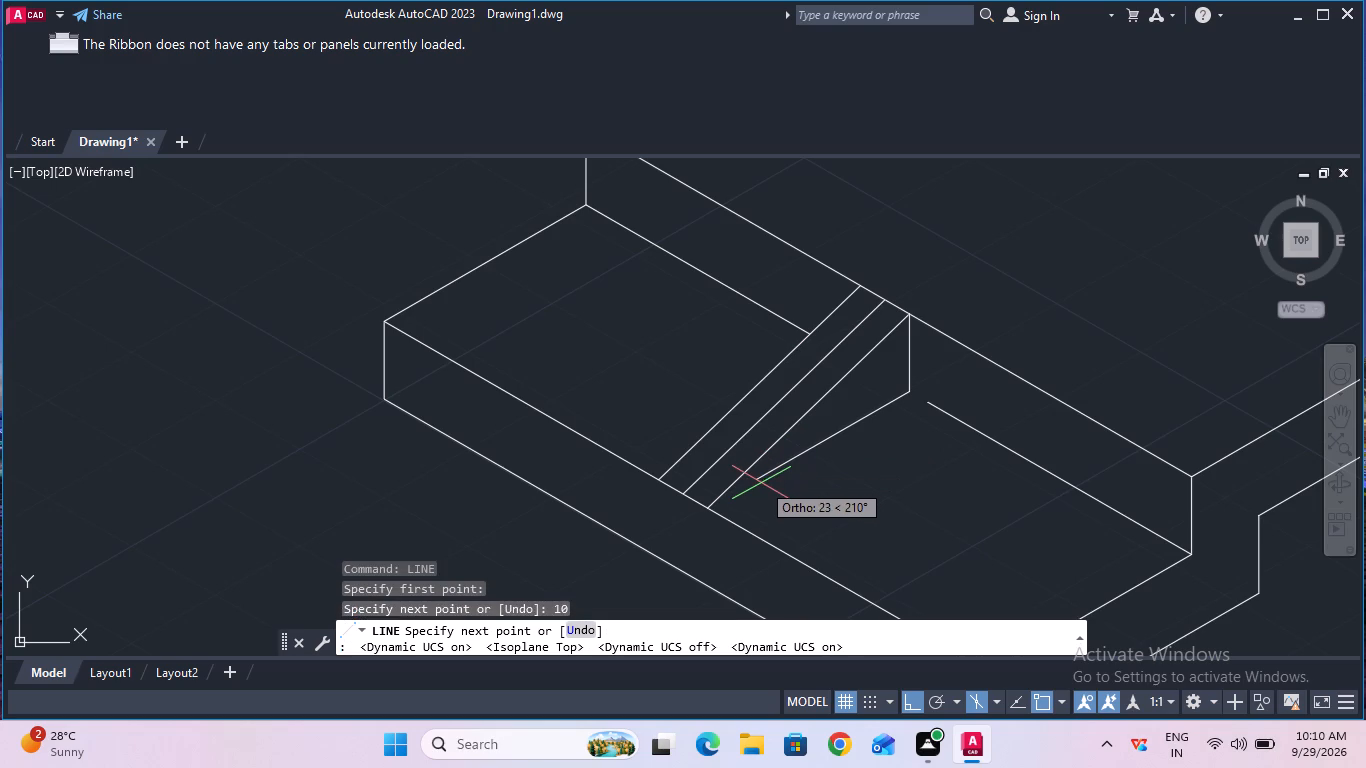
left_click(716, 514)
key("Escape")
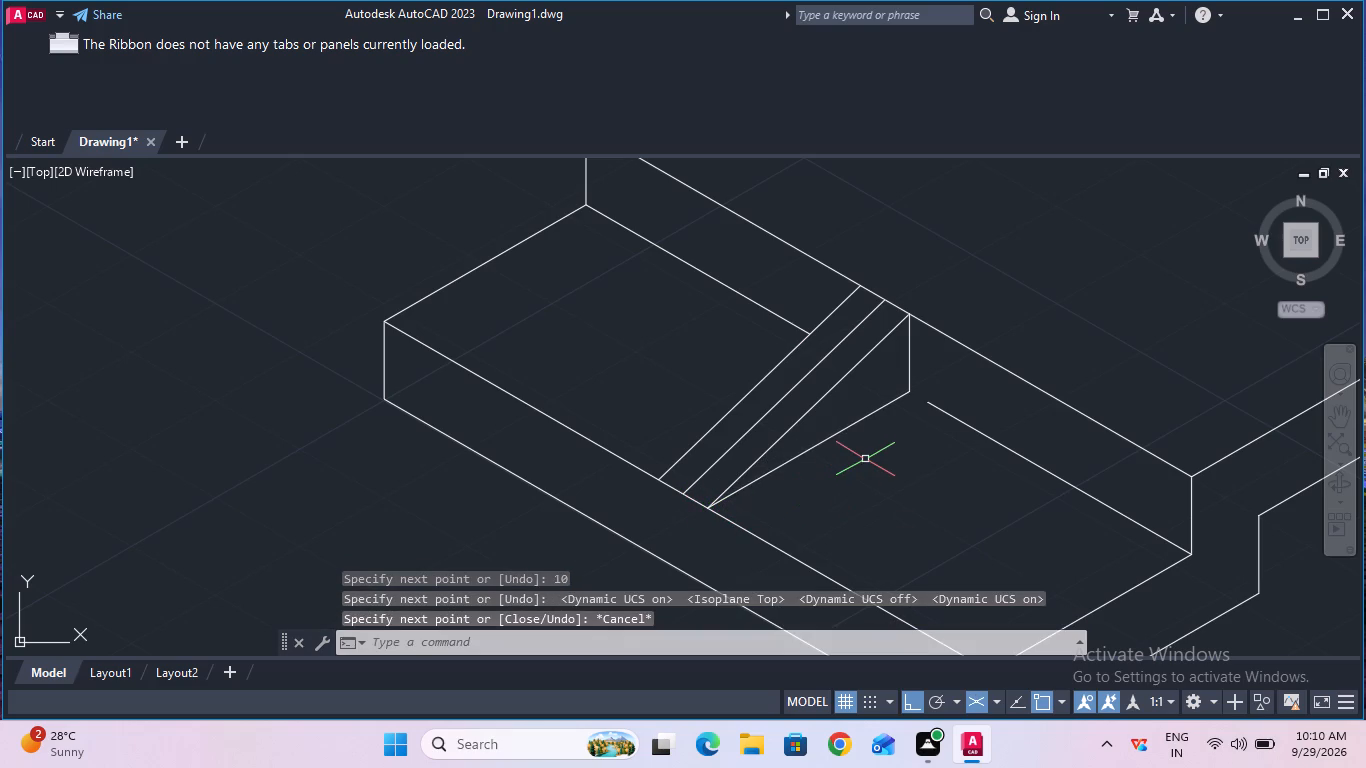
Delete the middle sloping line of the rib.
left_click(788, 396)
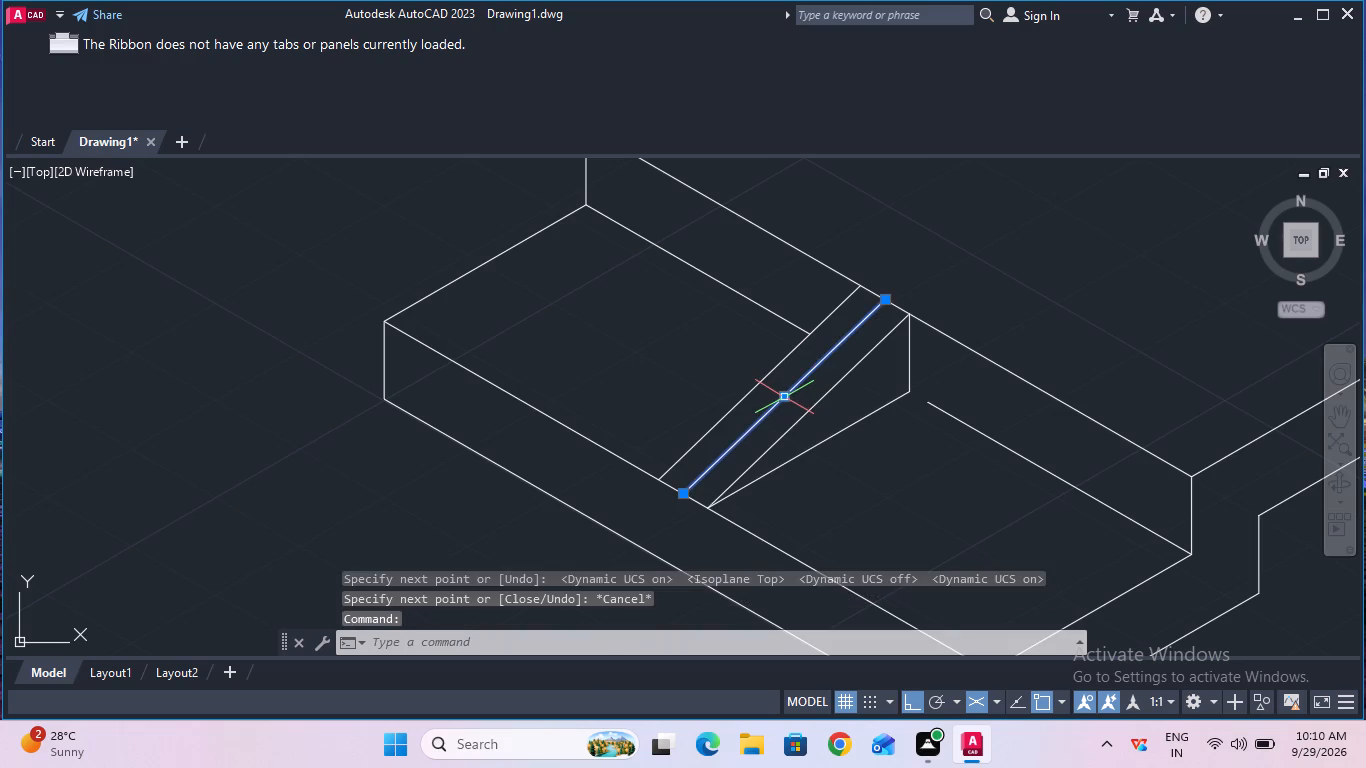
key("Delete")
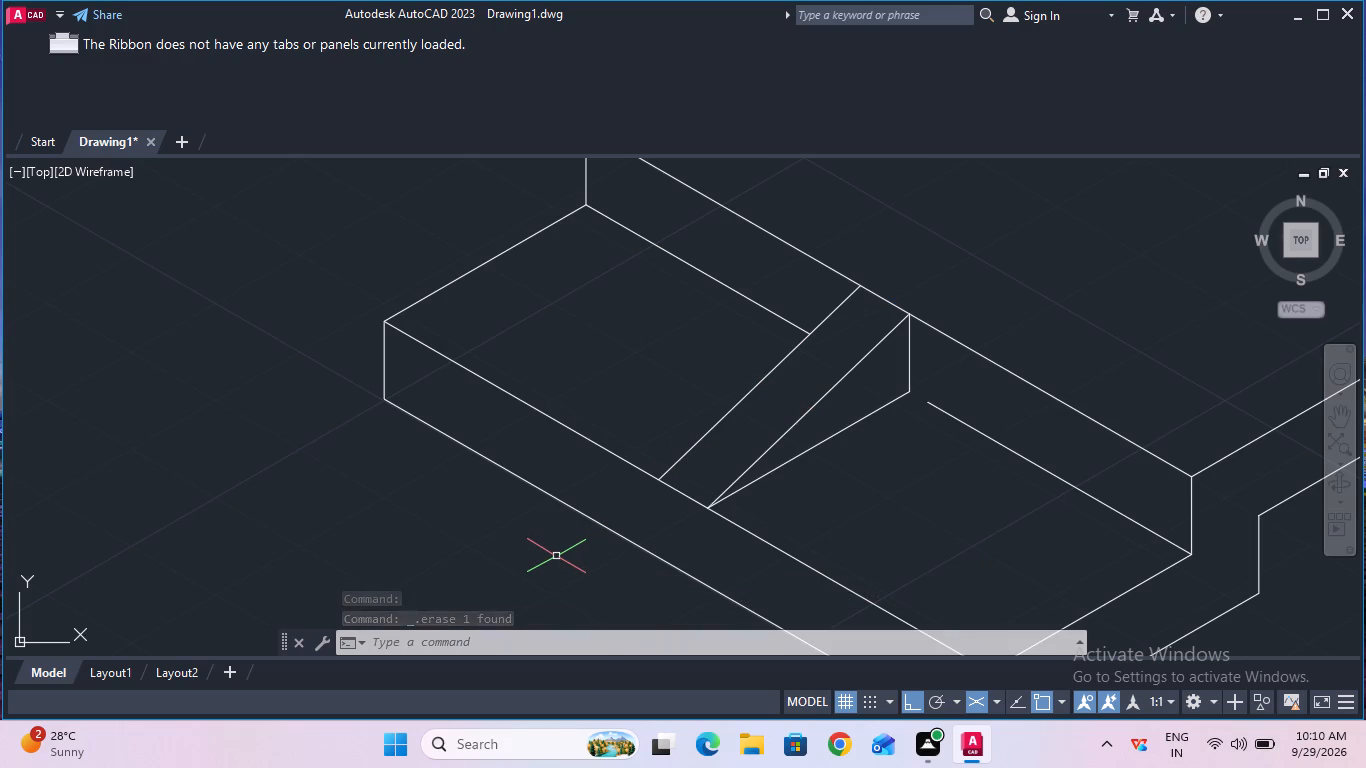
Extend the base's inner back edge on the near side to the bottom of the rib's new vertical line.
type("ex")
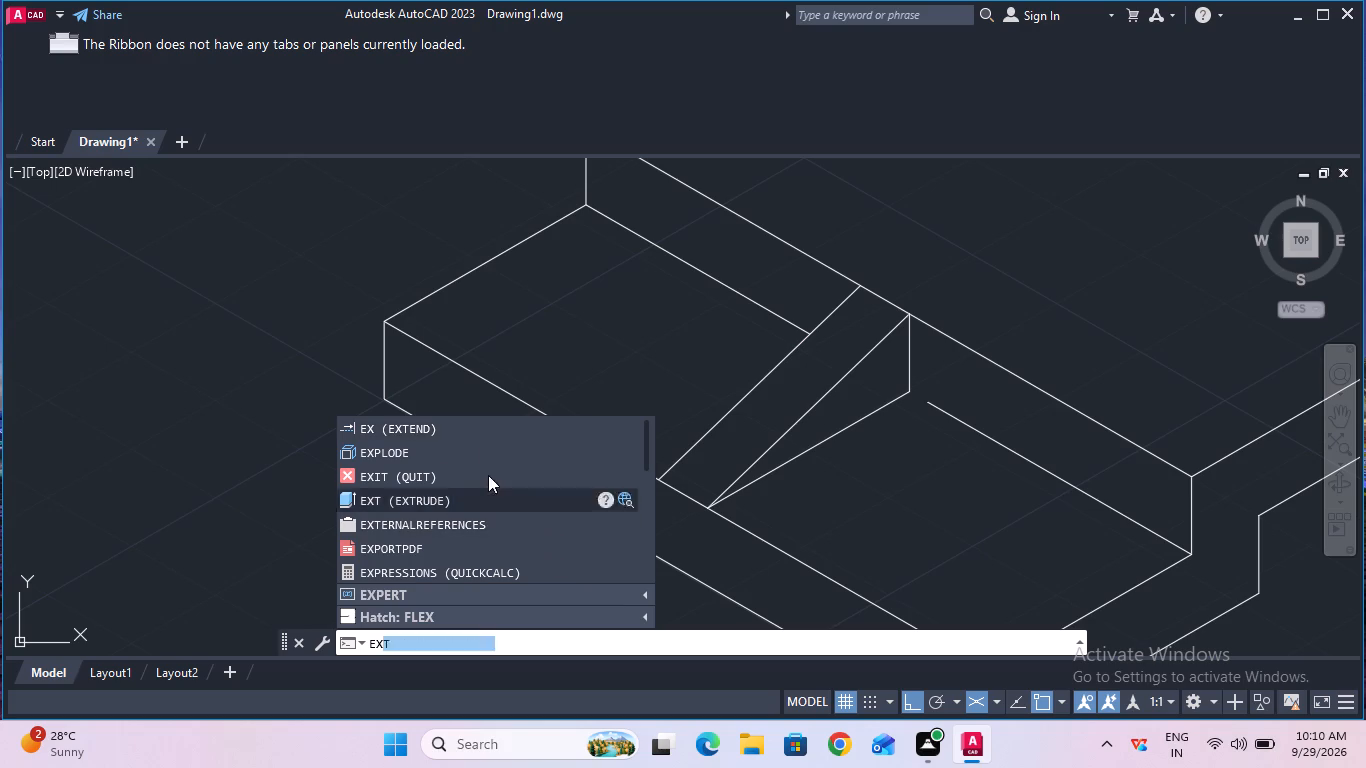
left_click(479, 432)
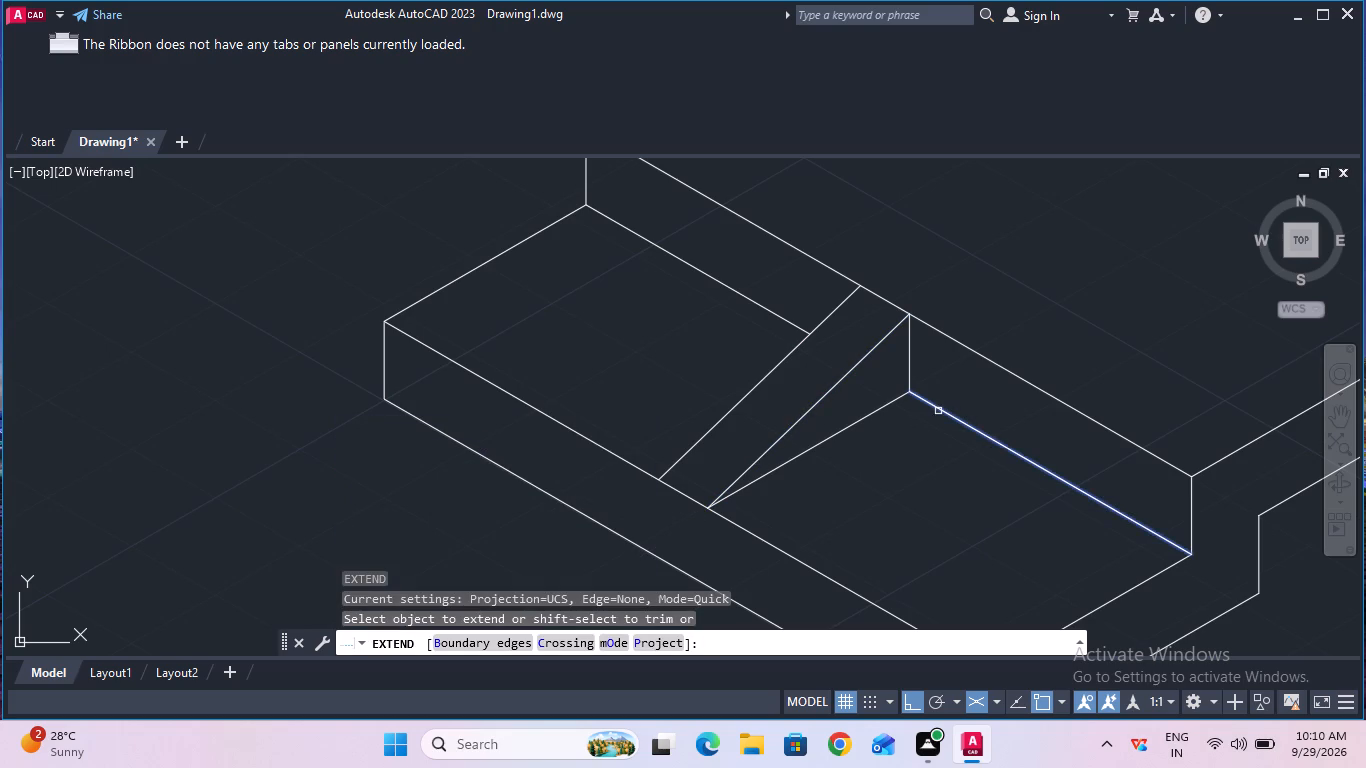
left_click(939, 410)
key("Escape")
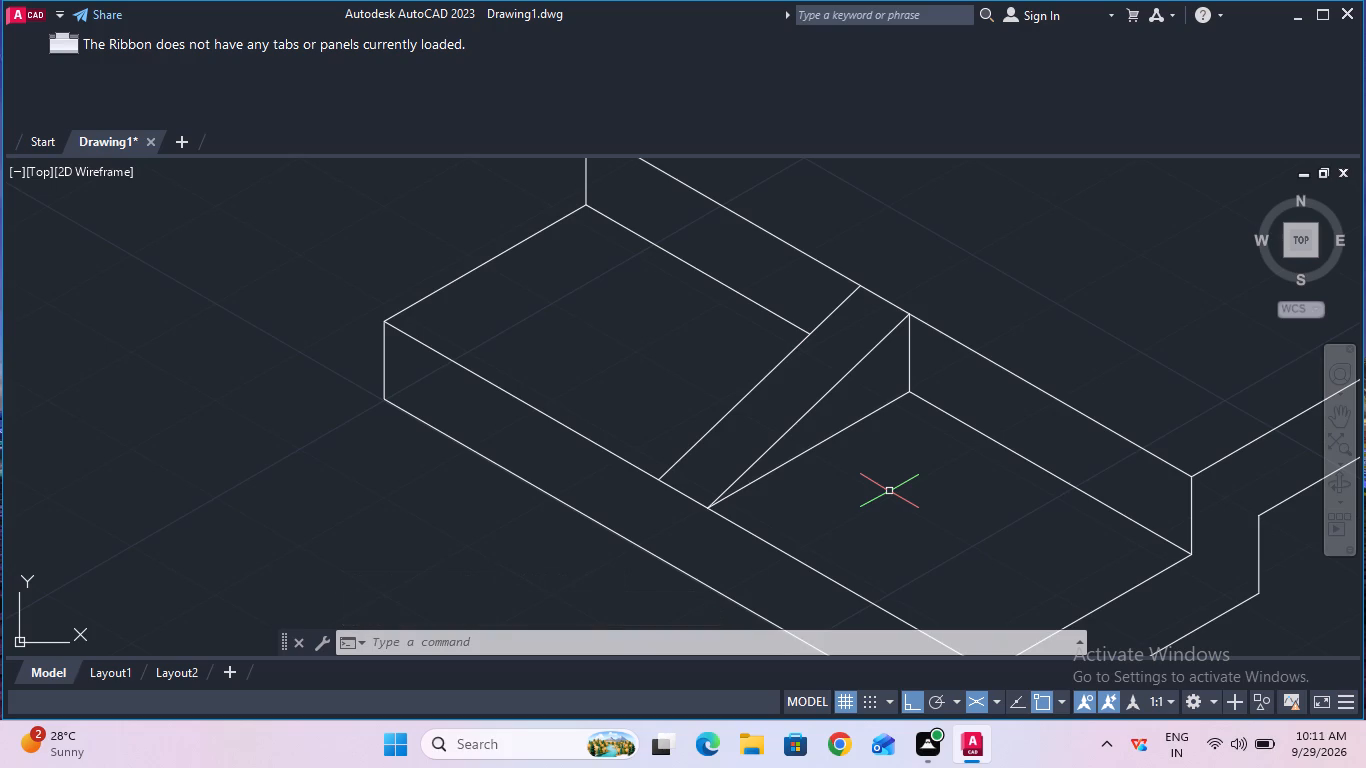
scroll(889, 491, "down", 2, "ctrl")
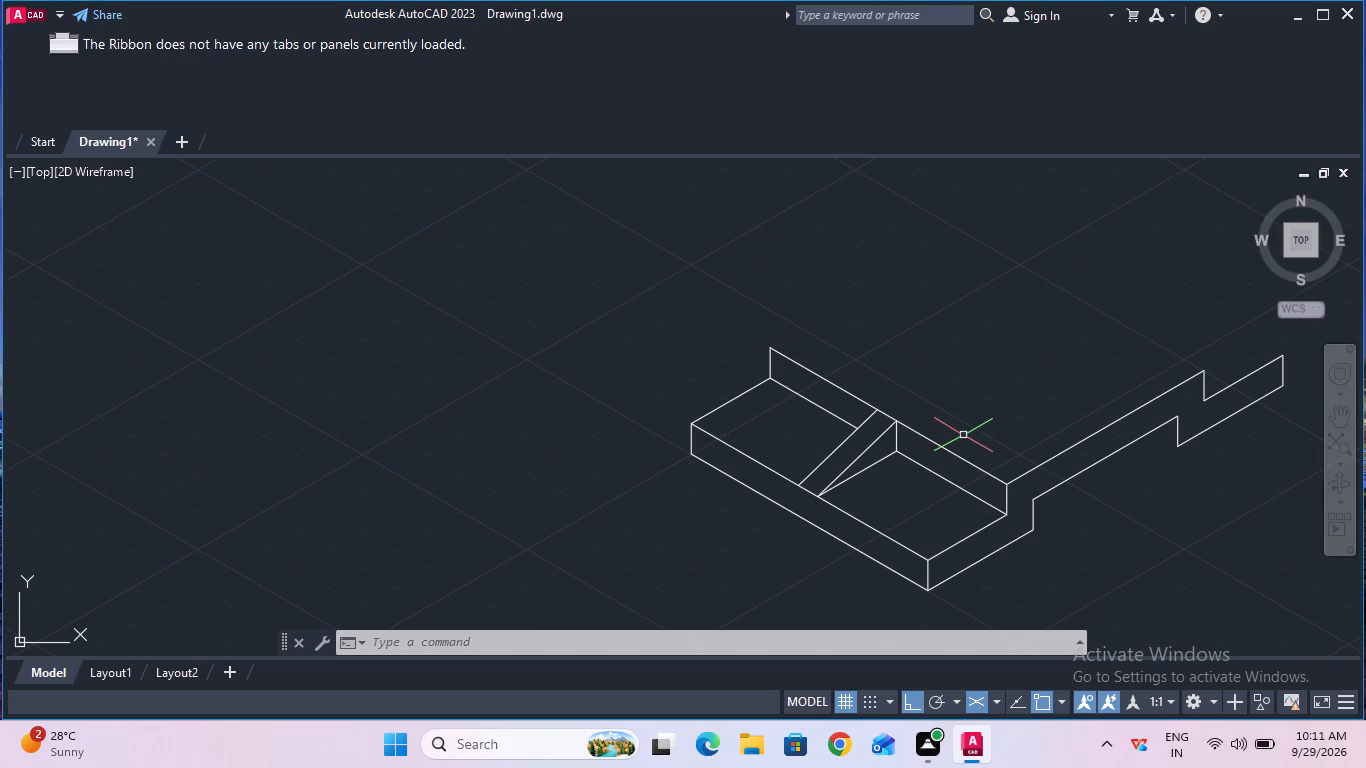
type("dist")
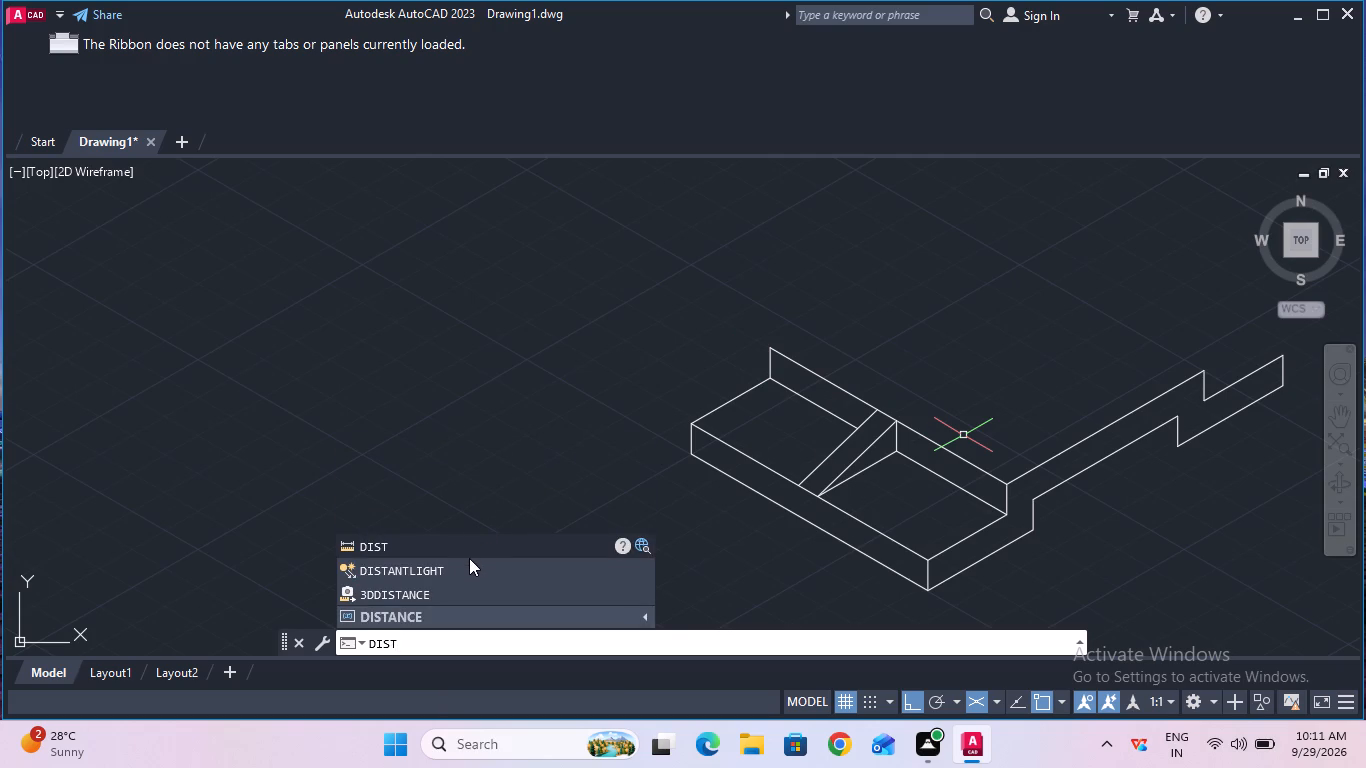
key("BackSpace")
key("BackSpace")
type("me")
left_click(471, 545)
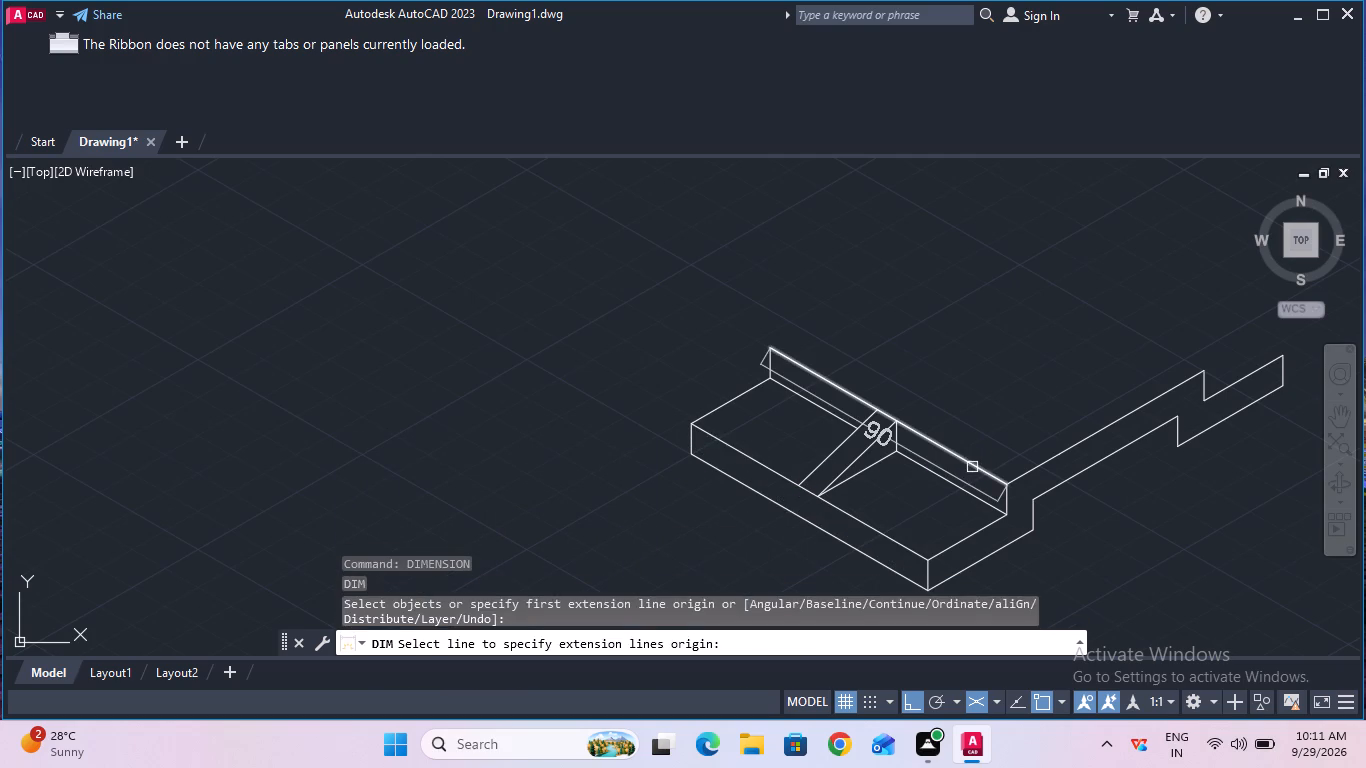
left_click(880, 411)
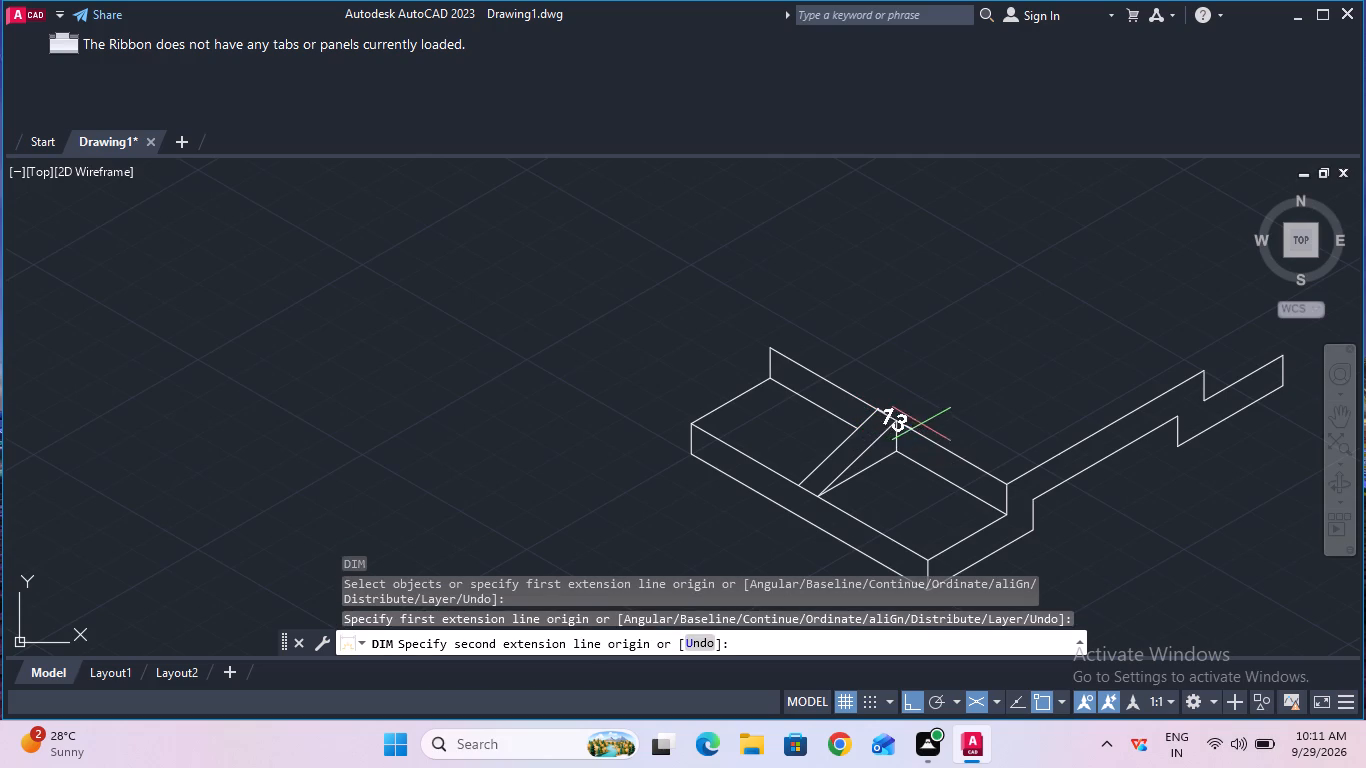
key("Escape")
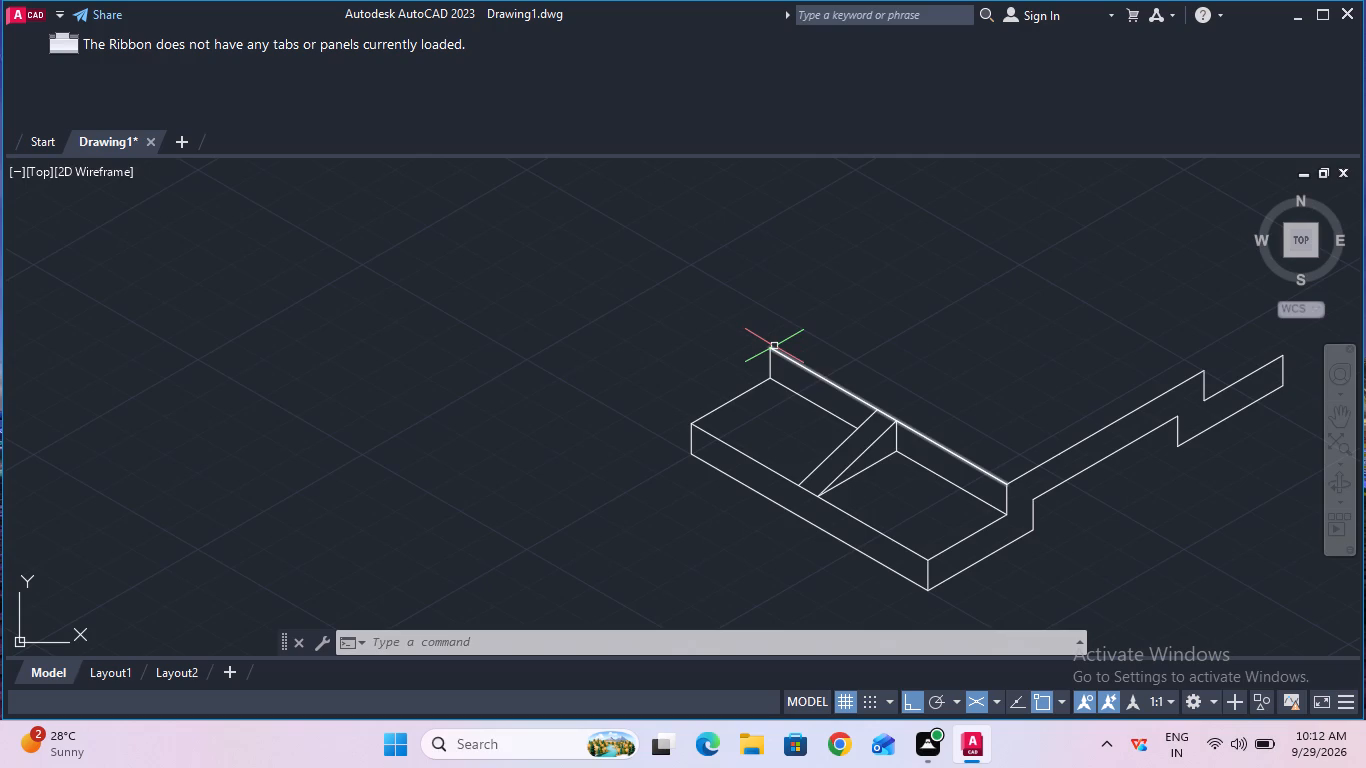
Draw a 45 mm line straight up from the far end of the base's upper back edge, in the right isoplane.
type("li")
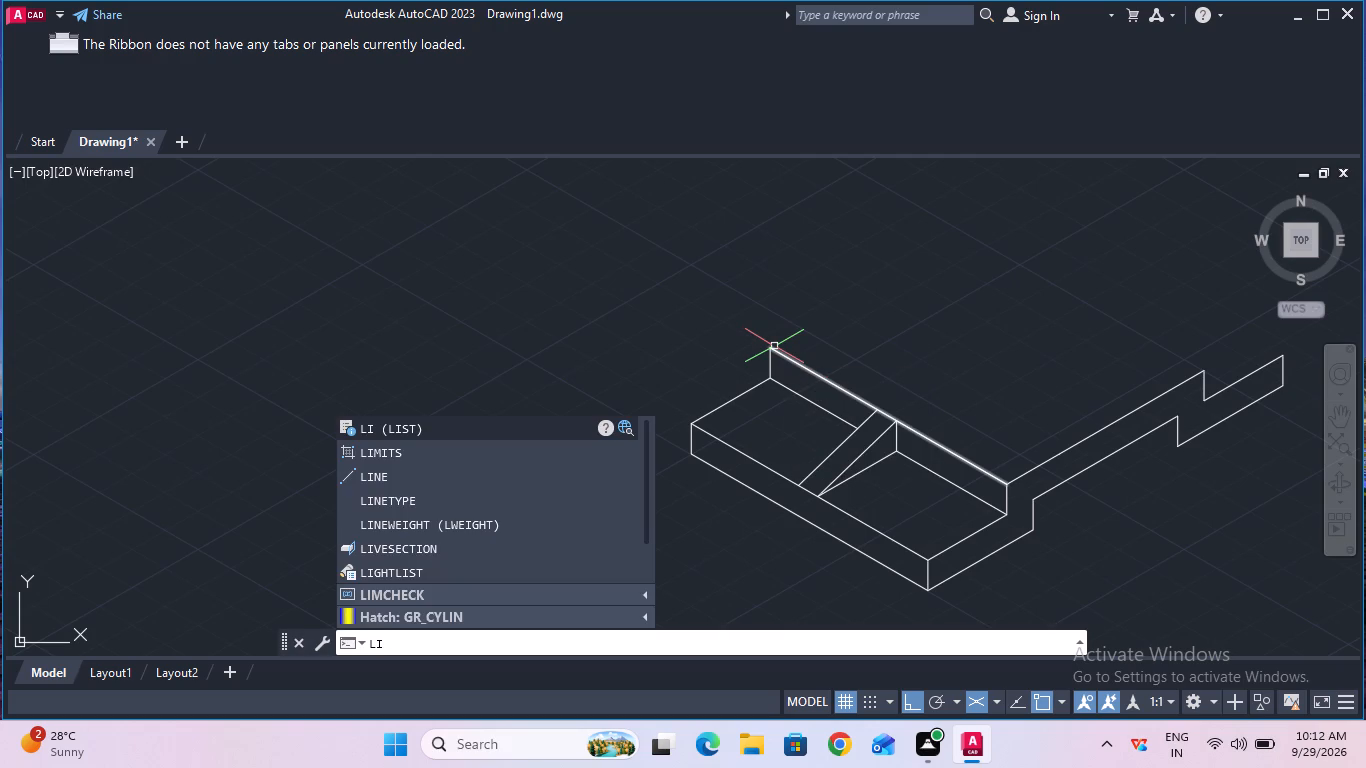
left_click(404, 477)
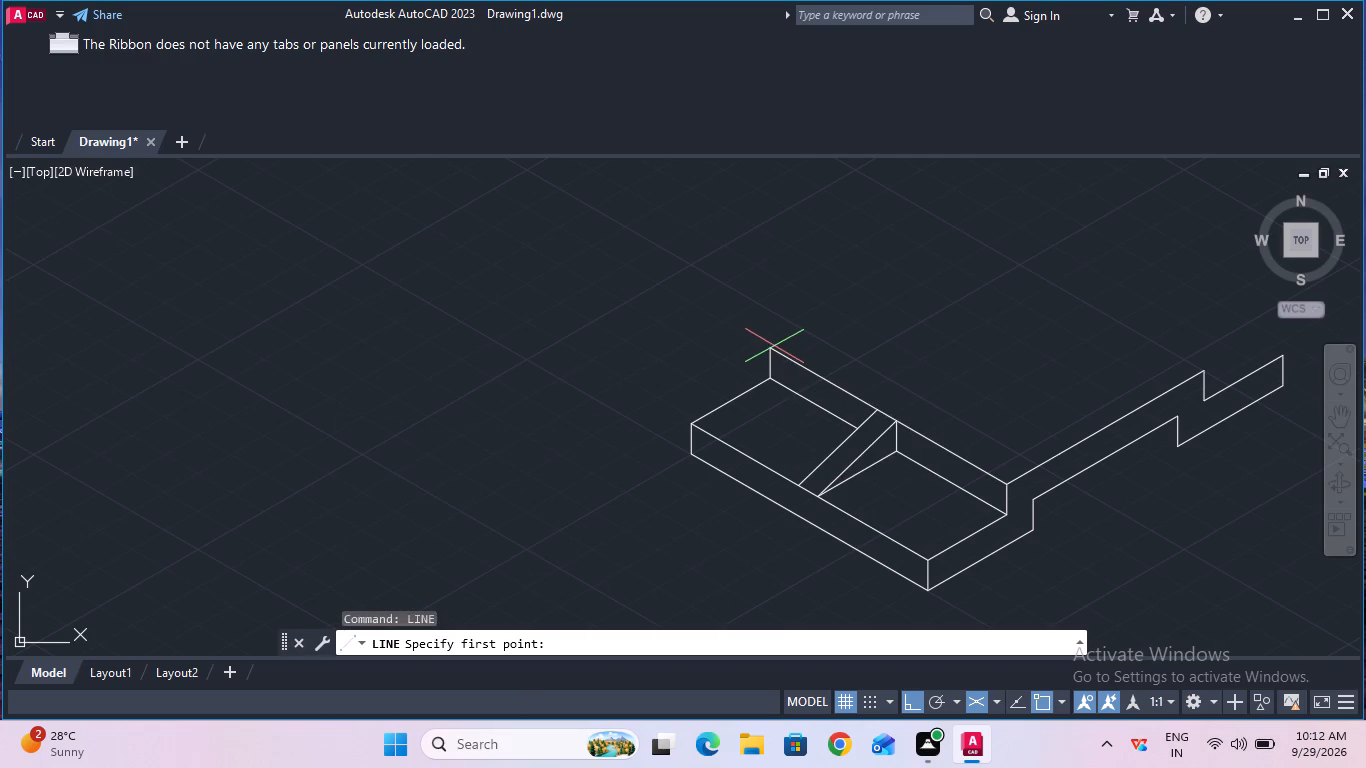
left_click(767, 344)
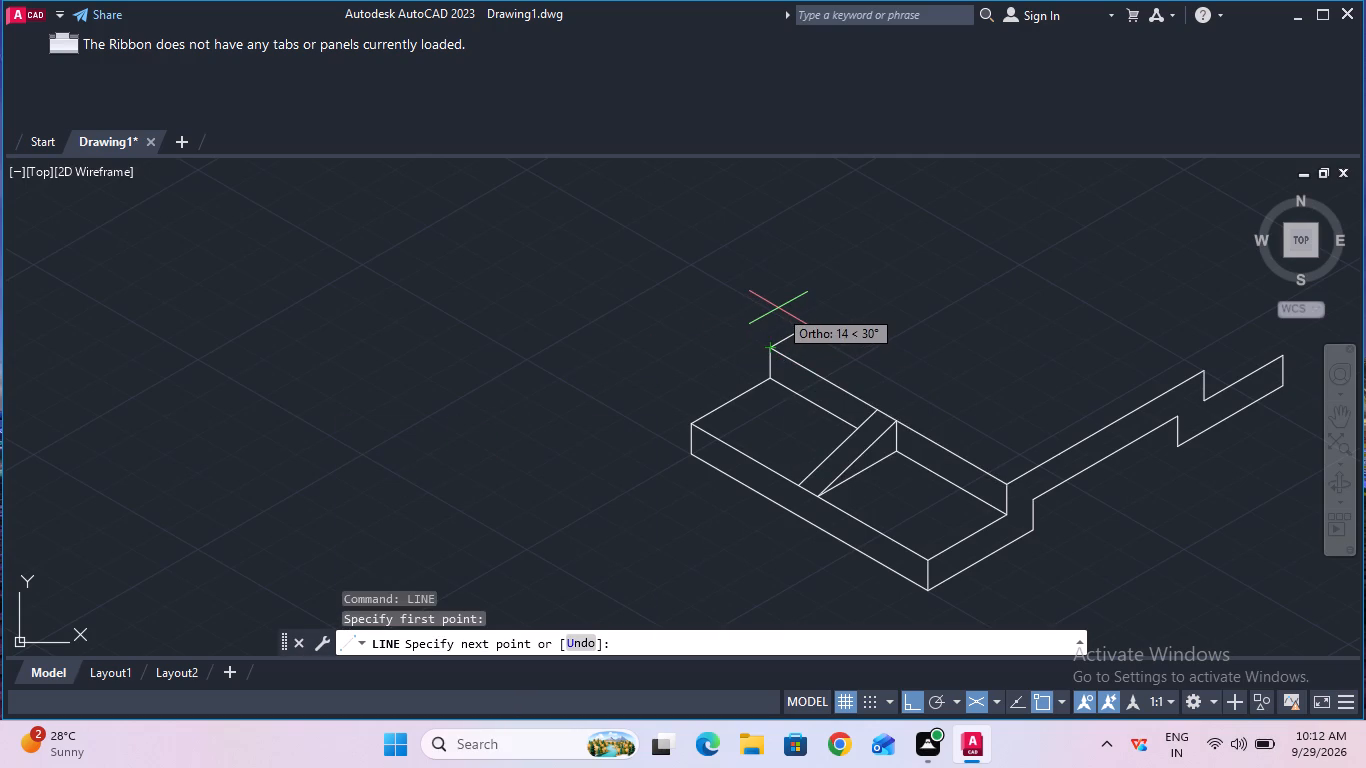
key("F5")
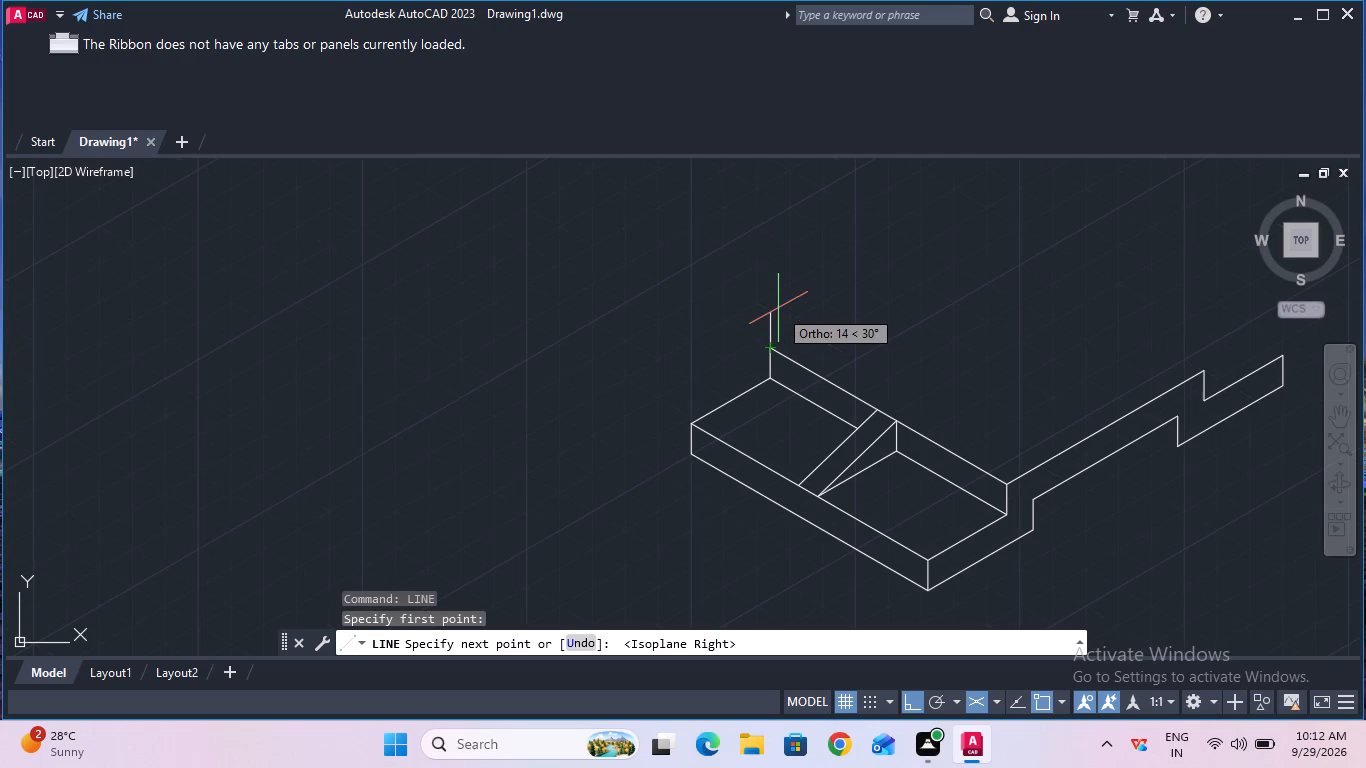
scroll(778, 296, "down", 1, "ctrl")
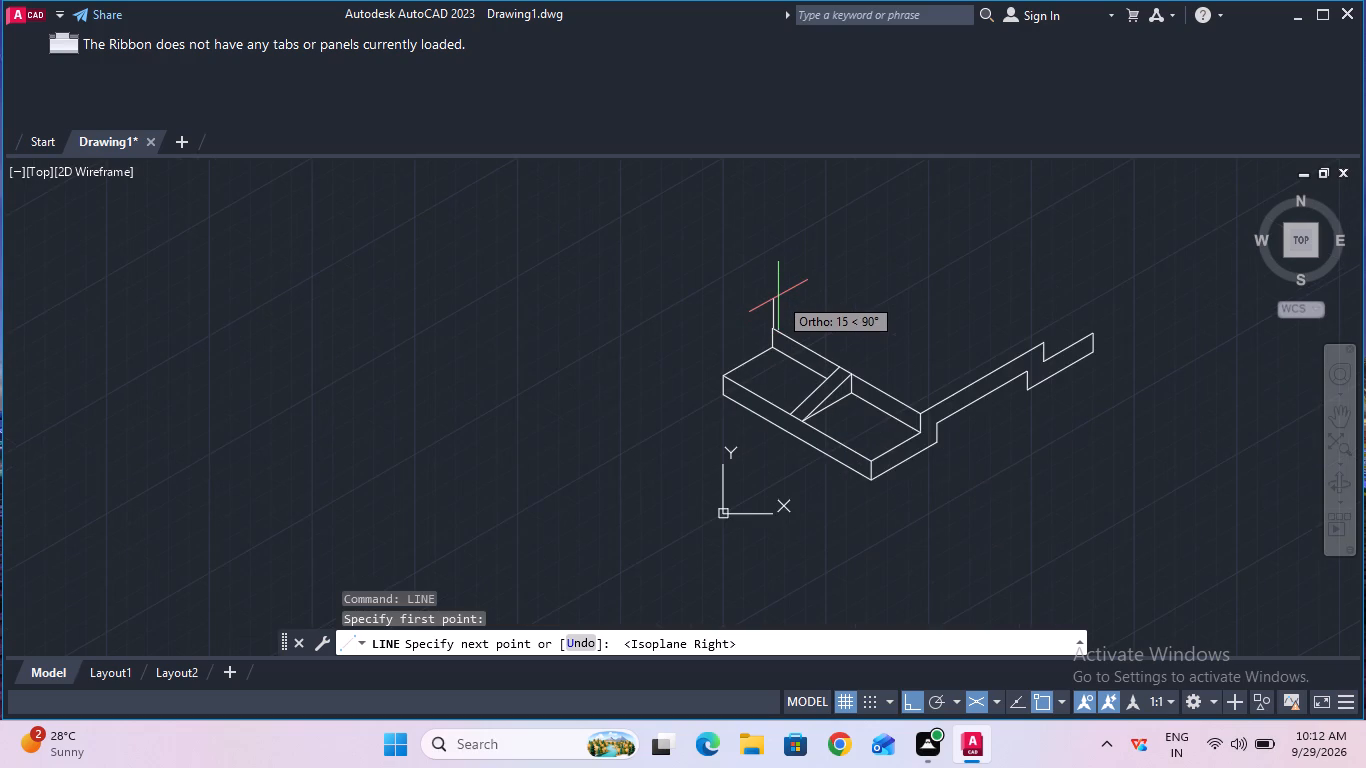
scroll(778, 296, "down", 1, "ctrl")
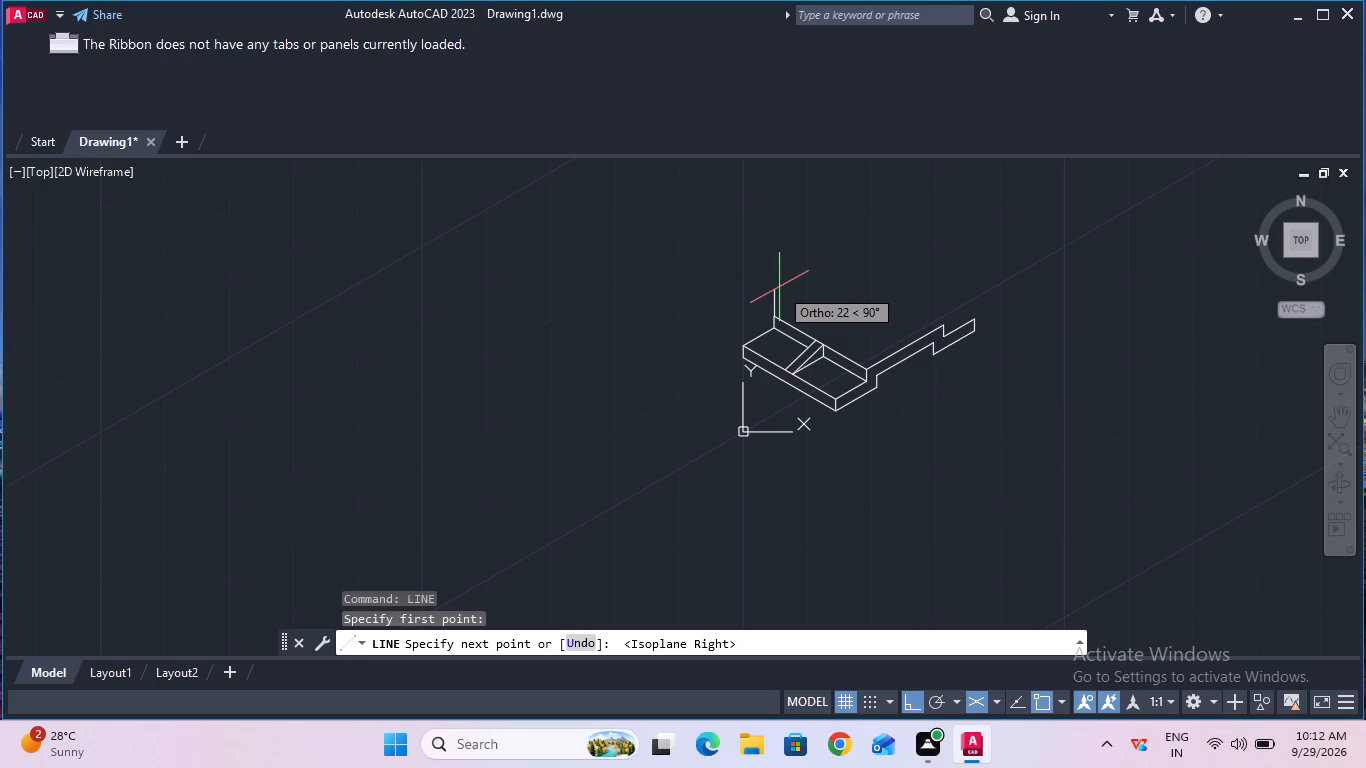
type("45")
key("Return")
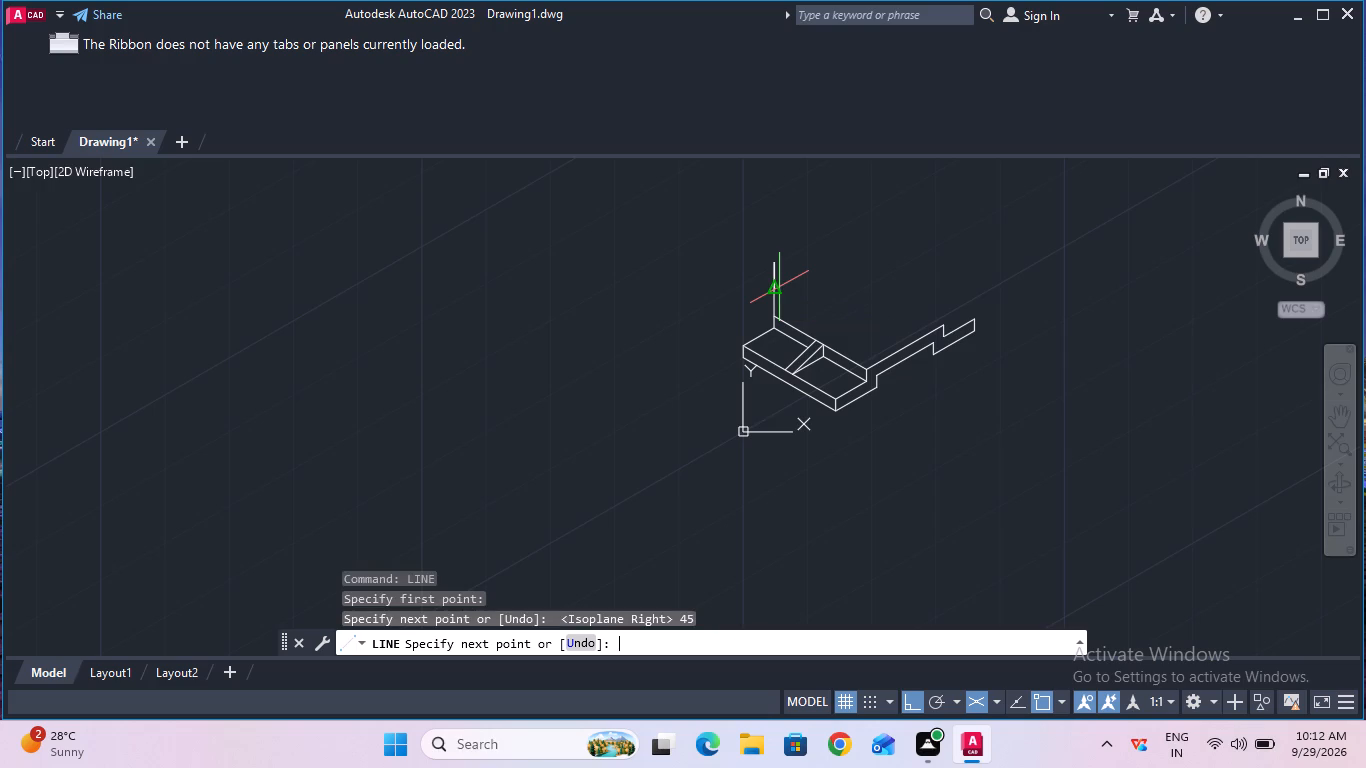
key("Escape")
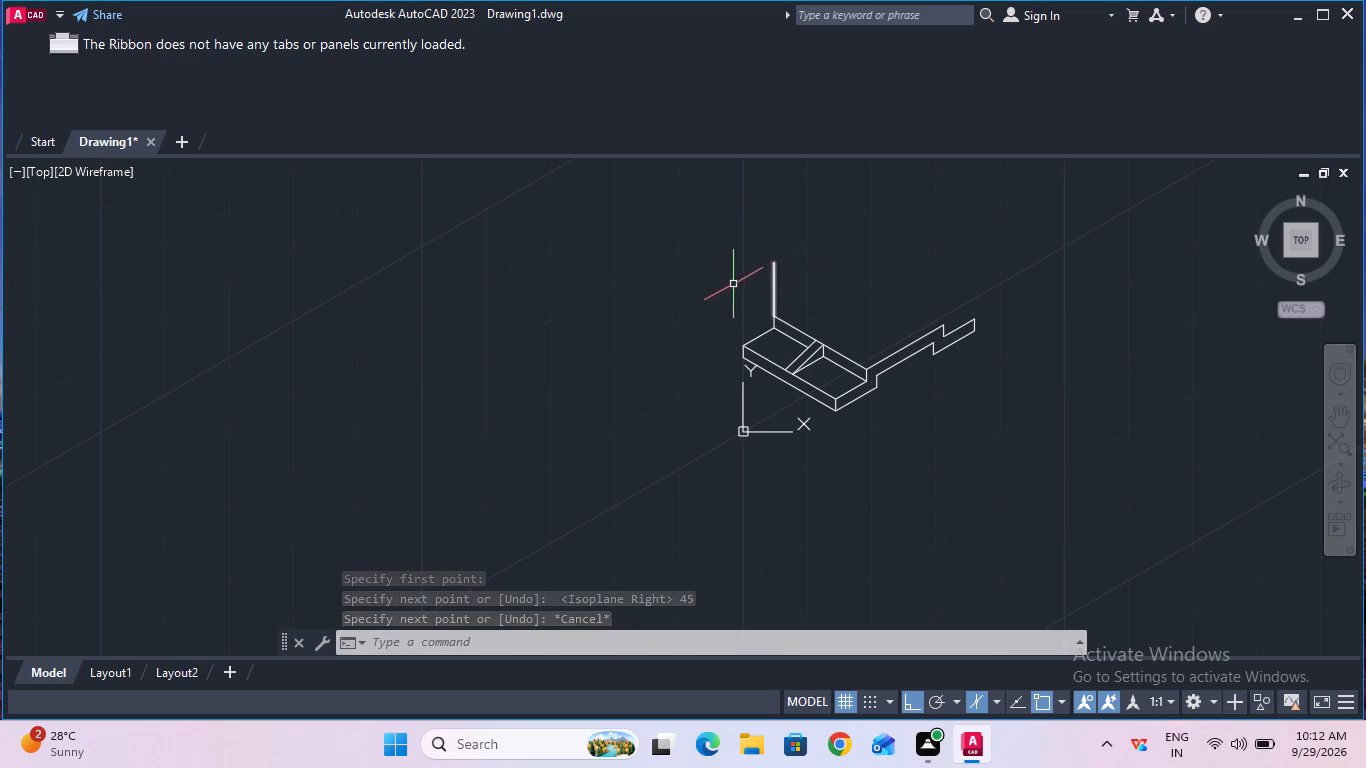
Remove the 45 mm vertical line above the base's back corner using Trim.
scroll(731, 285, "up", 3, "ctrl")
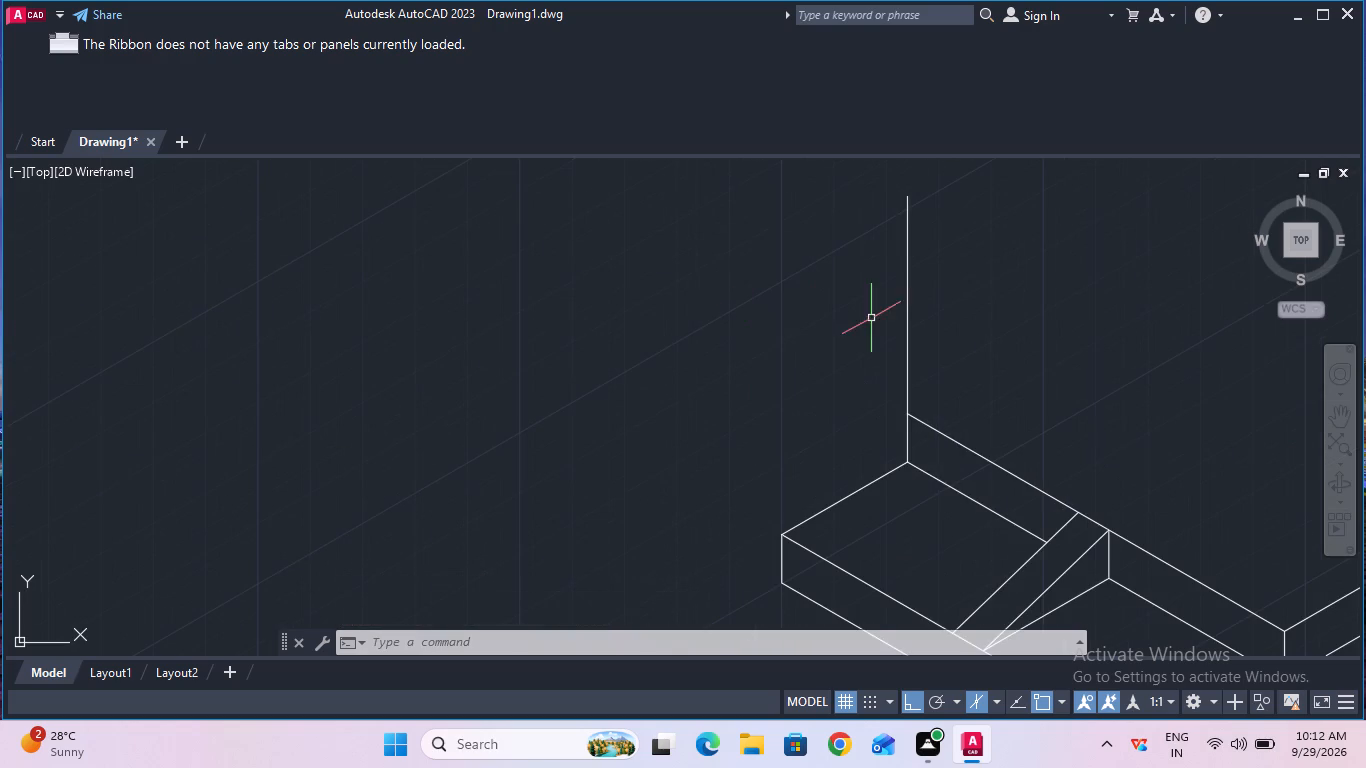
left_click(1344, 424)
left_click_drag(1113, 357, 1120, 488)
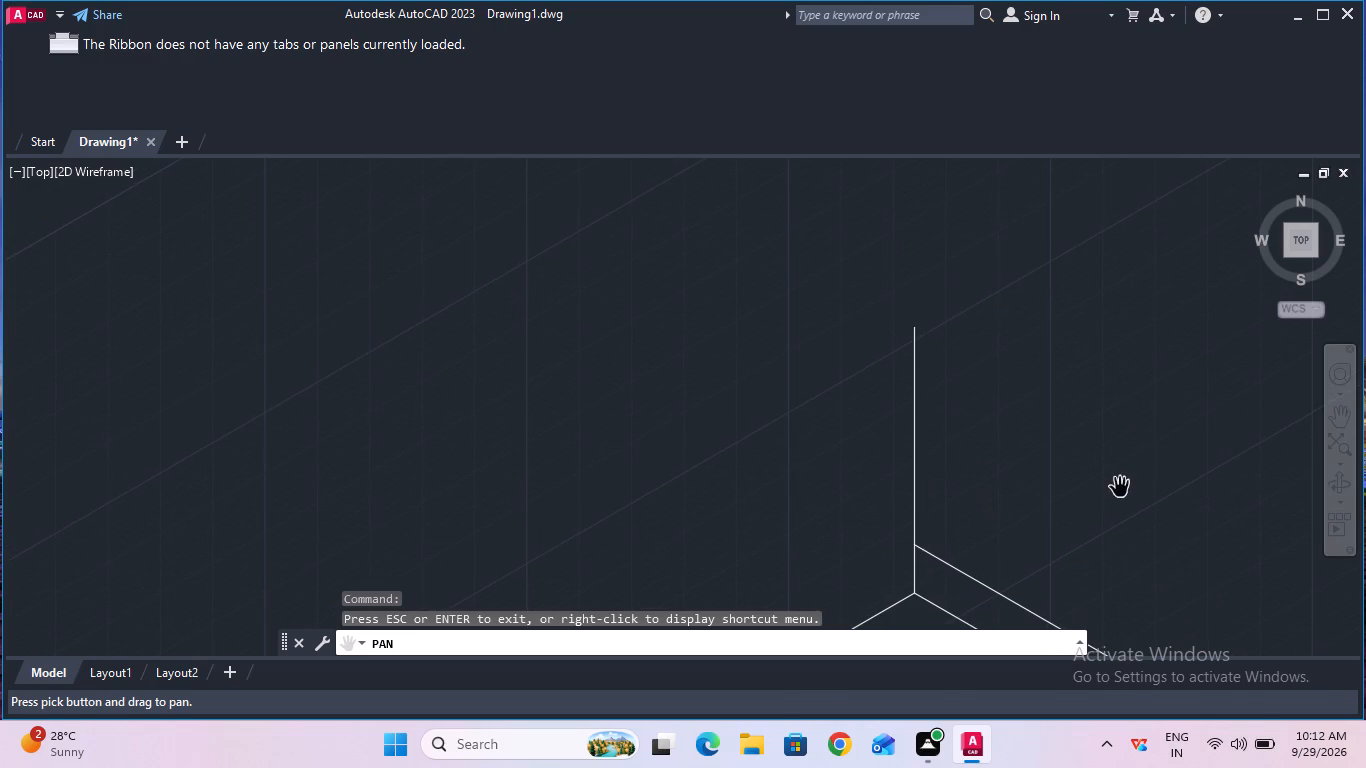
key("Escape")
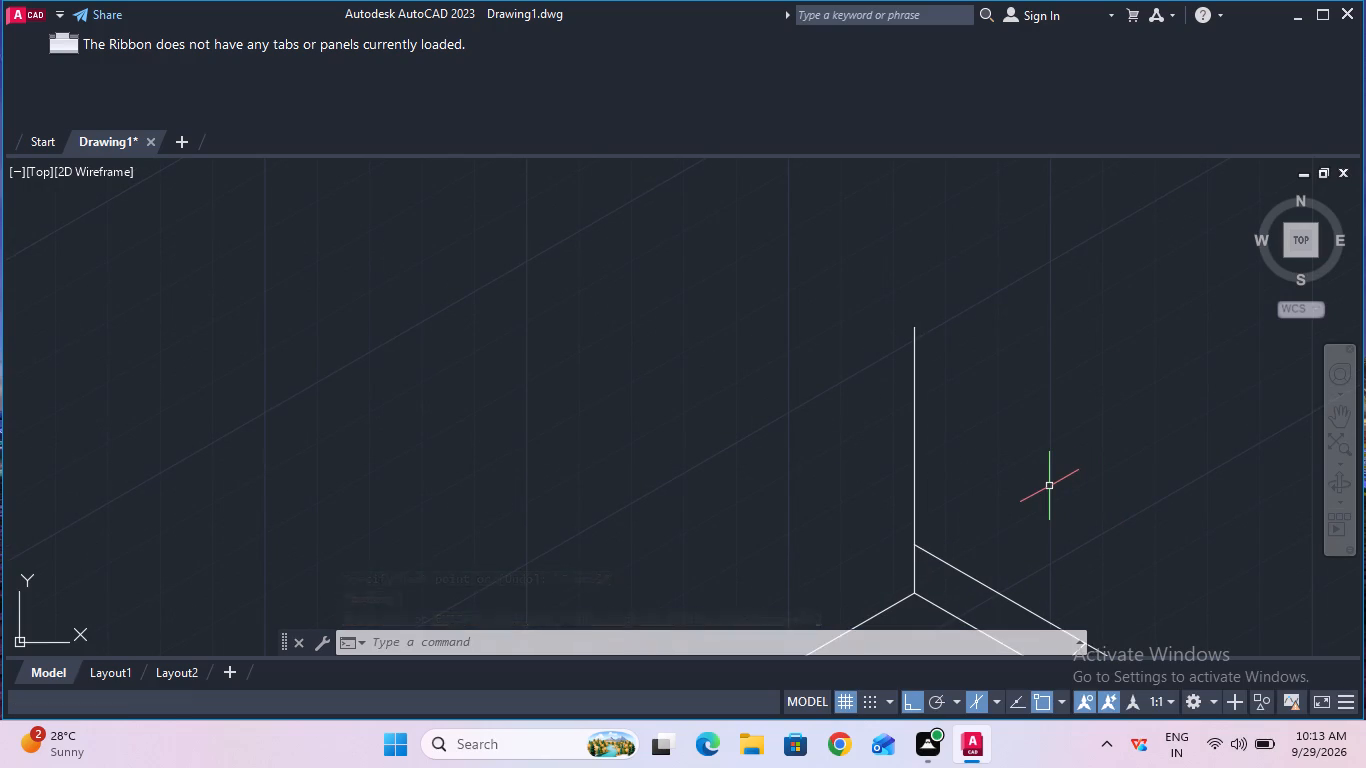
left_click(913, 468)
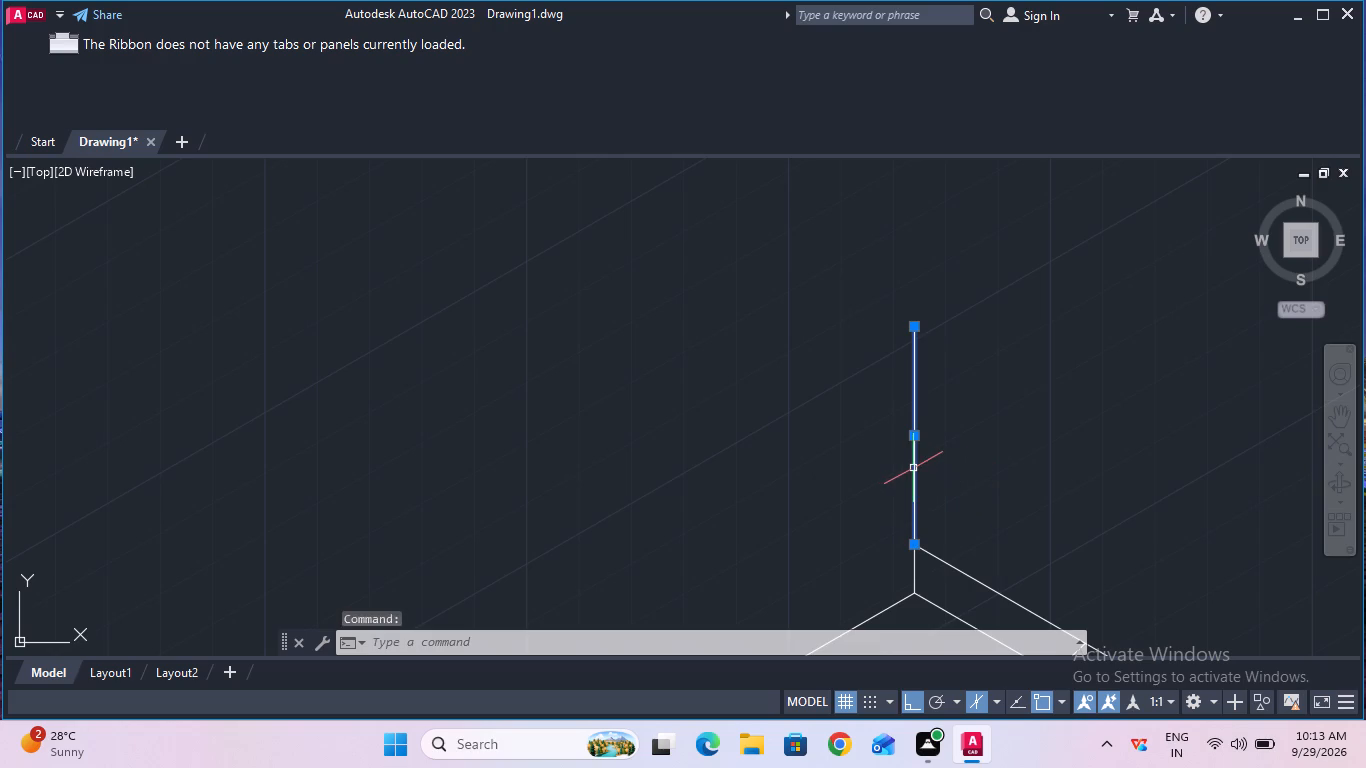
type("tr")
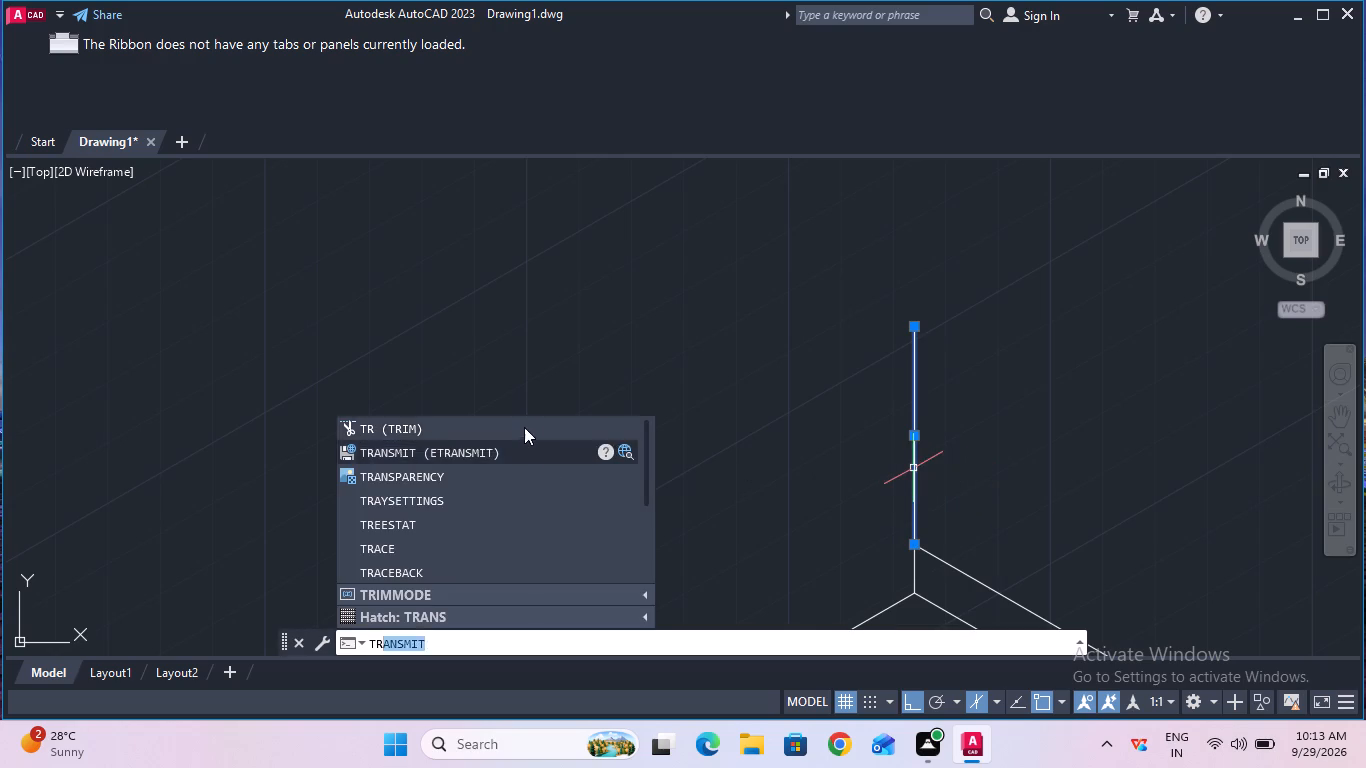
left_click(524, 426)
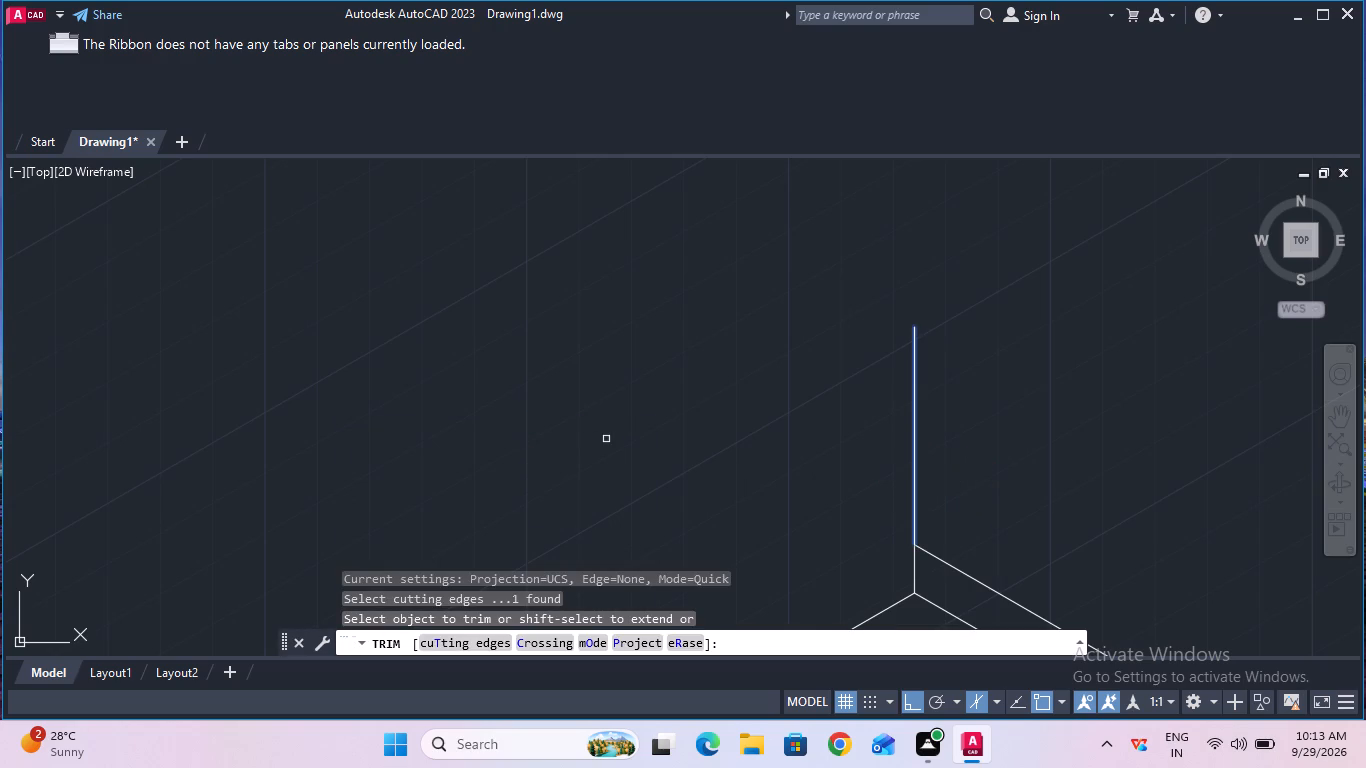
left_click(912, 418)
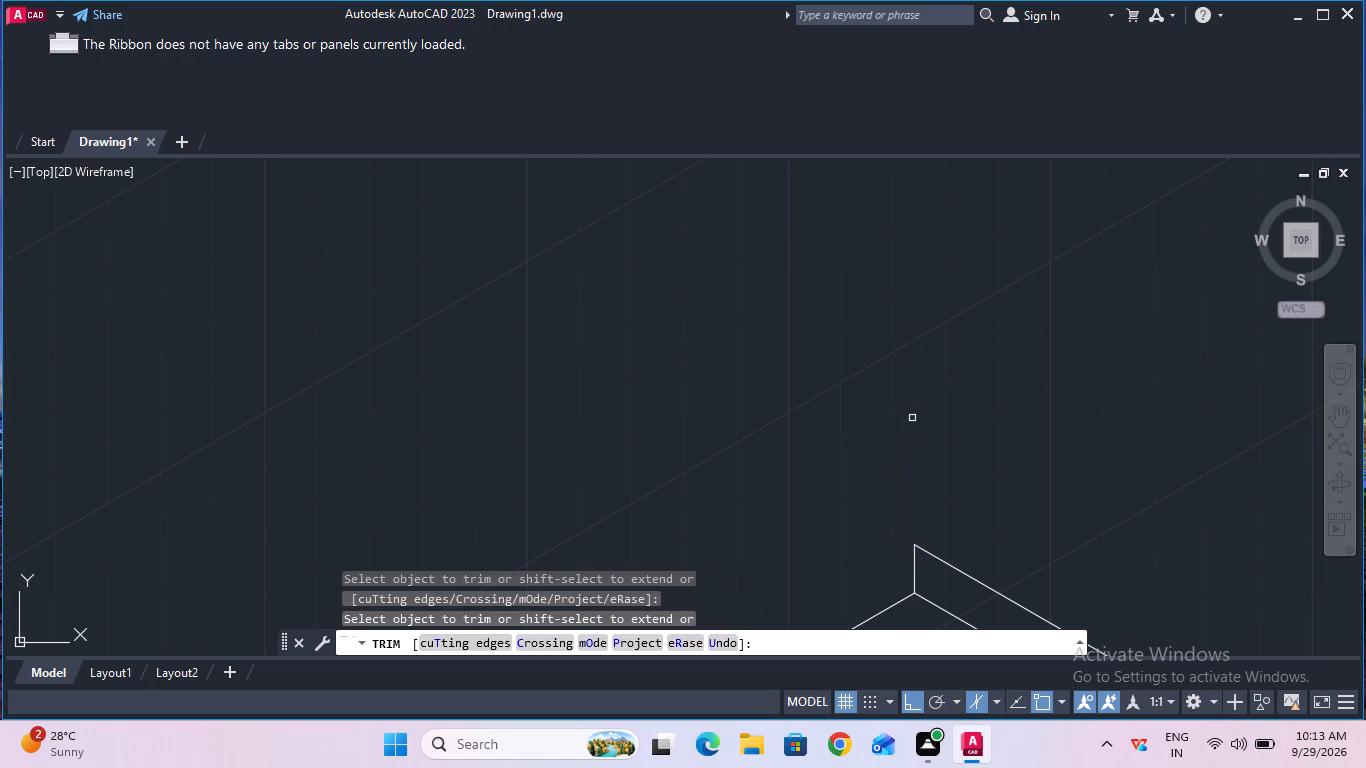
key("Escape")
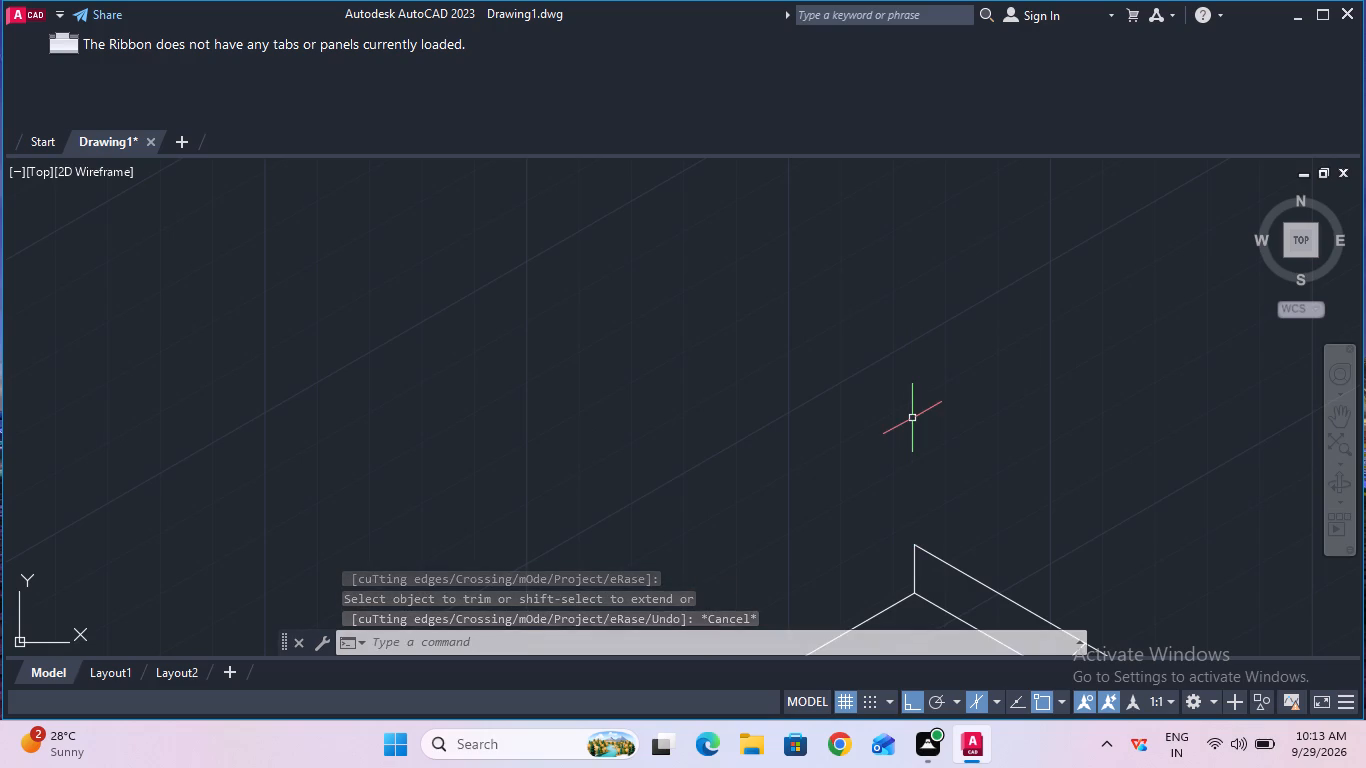
Draw a 35 mm line straight up from the far end of the base's upper back edge.
type("lin")
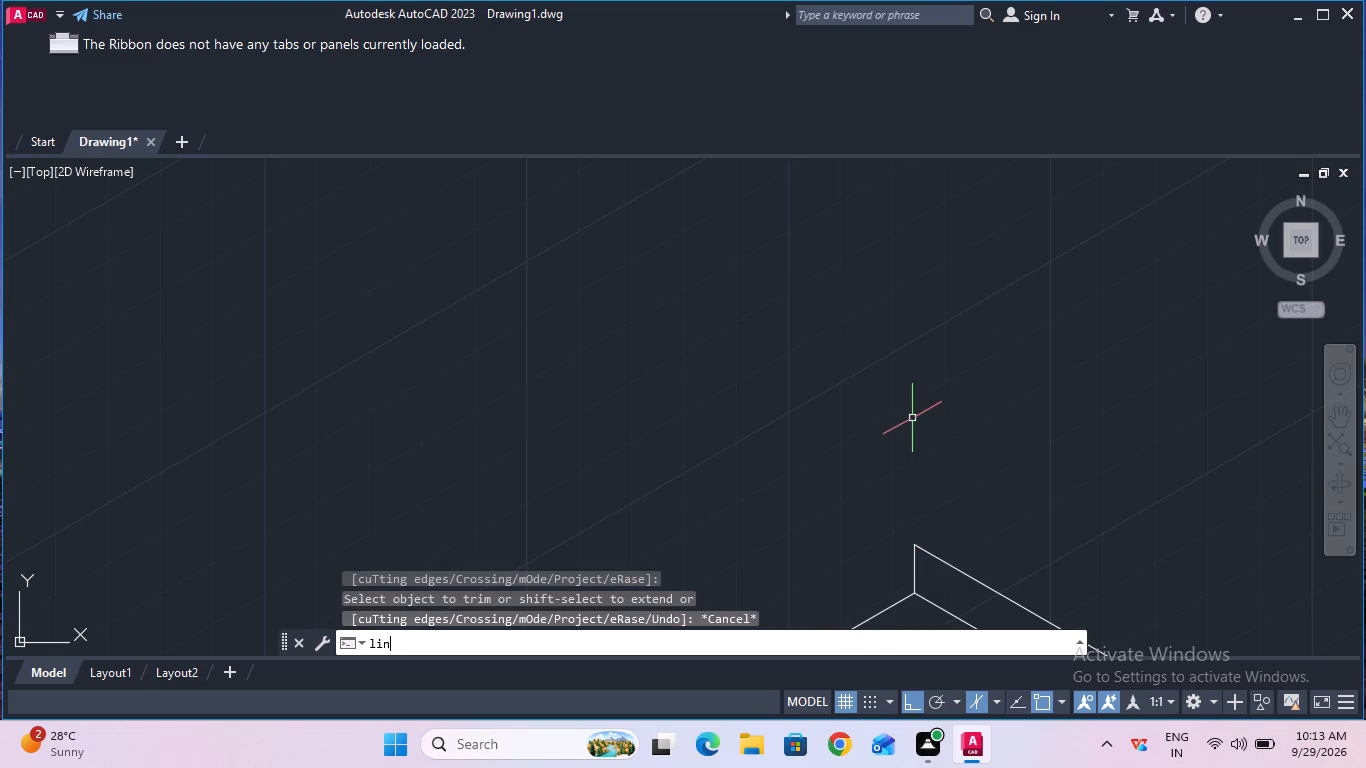
left_click(526, 424)
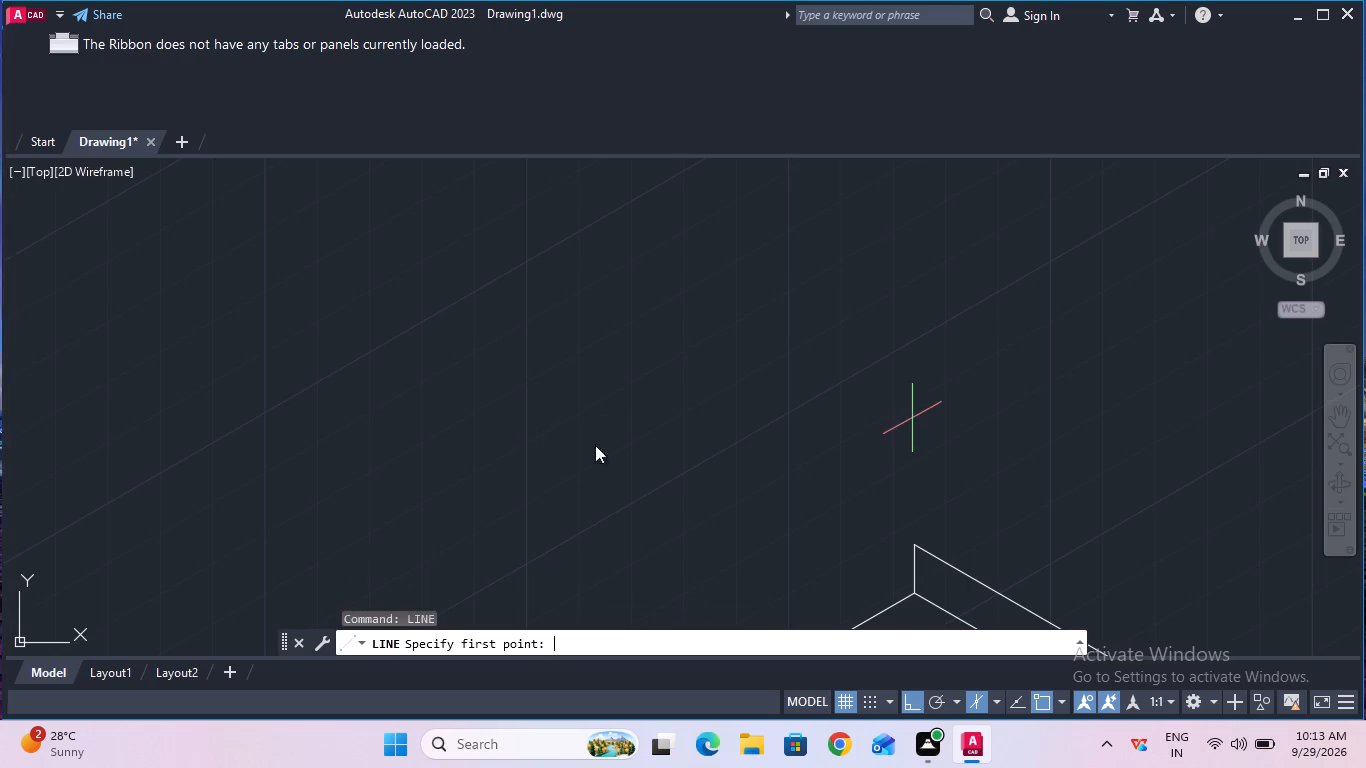
left_click(909, 544)
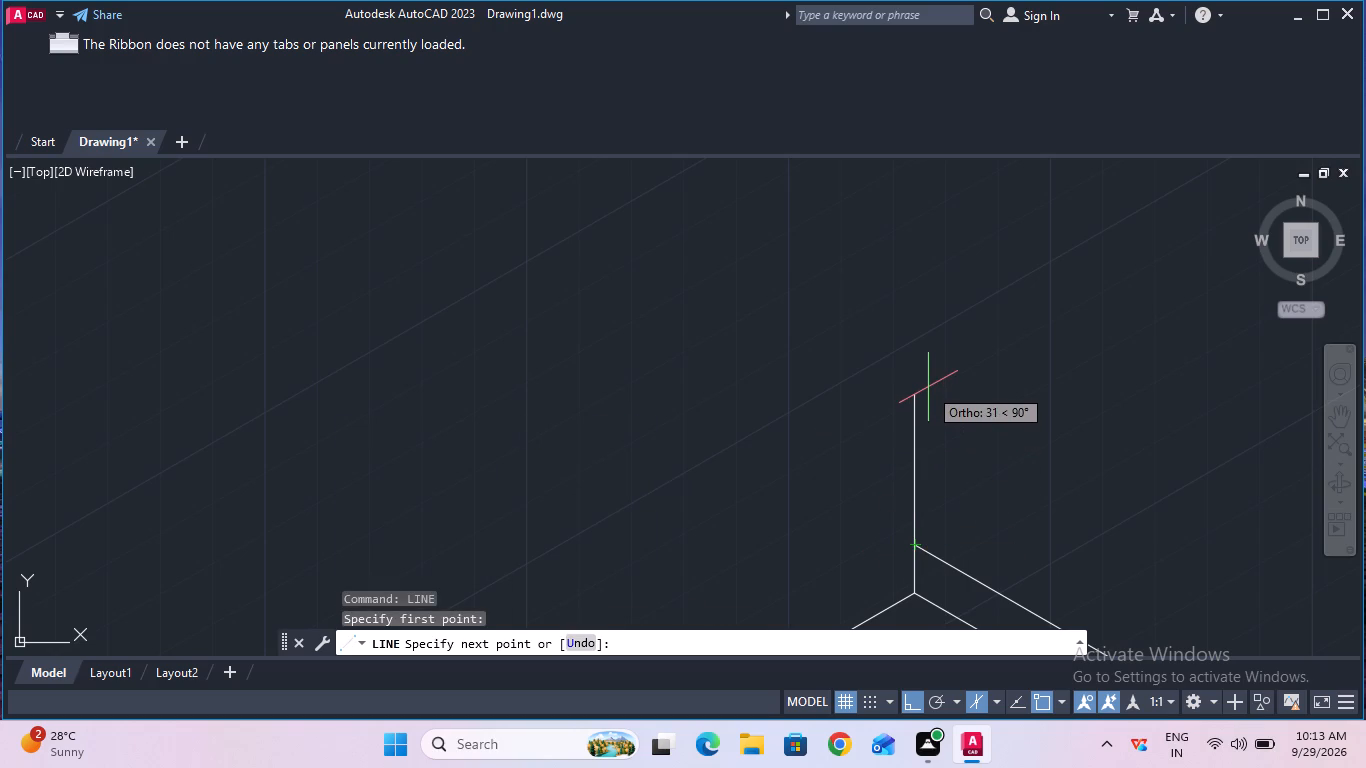
type("35")
key("Return")
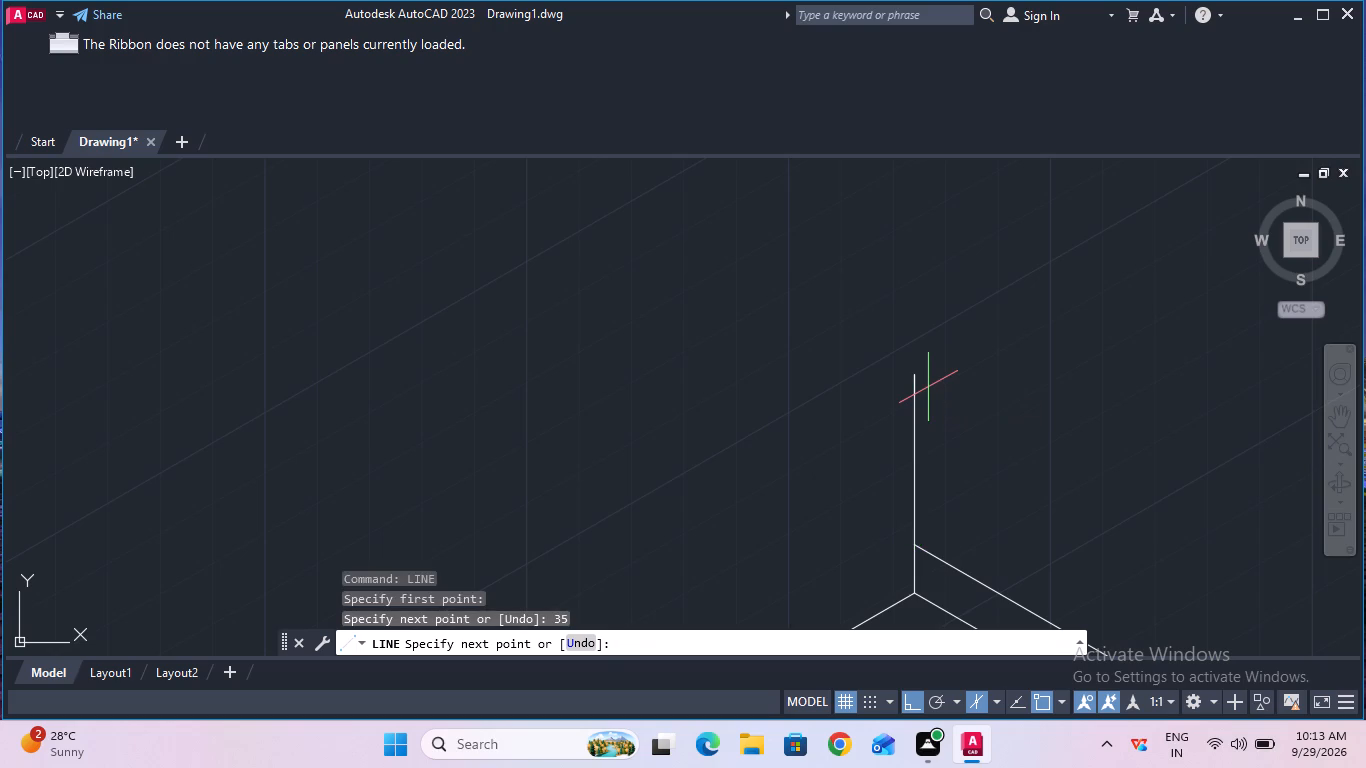
key("Escape")
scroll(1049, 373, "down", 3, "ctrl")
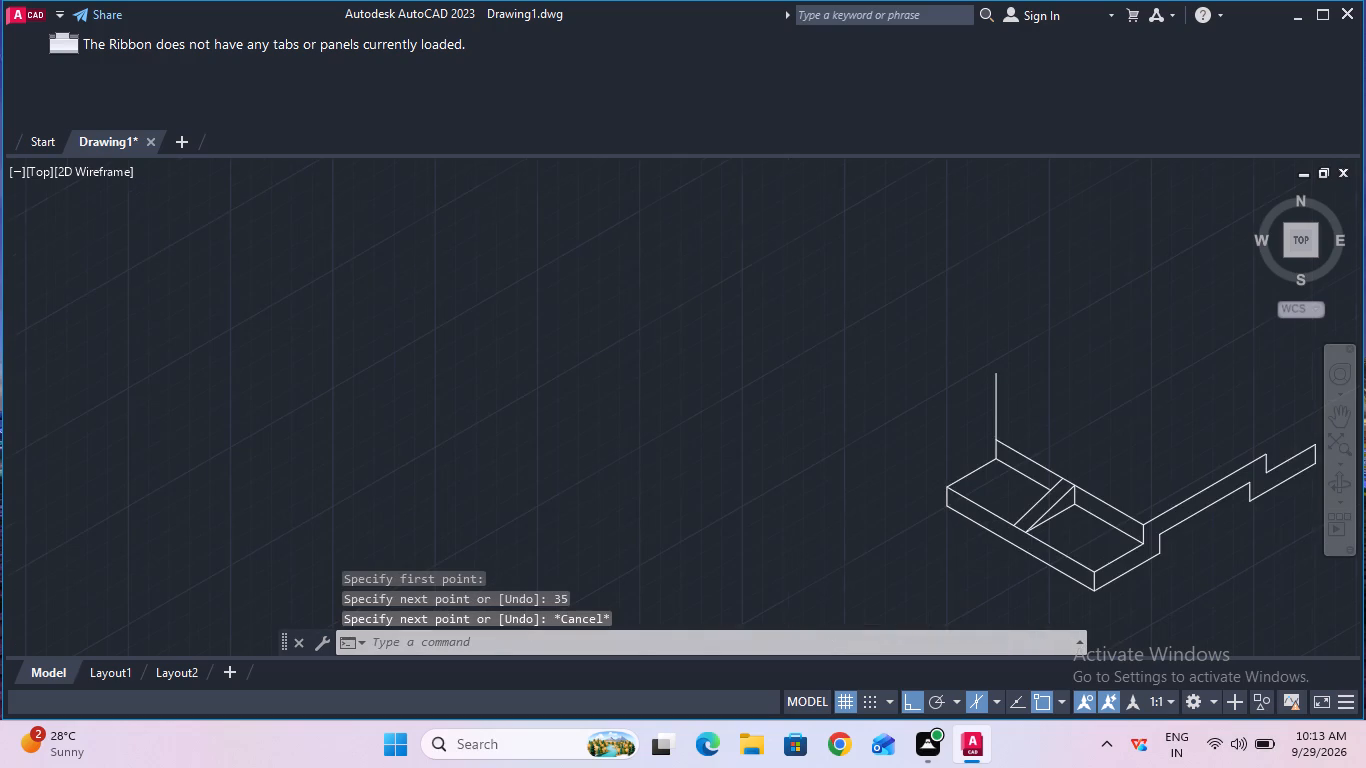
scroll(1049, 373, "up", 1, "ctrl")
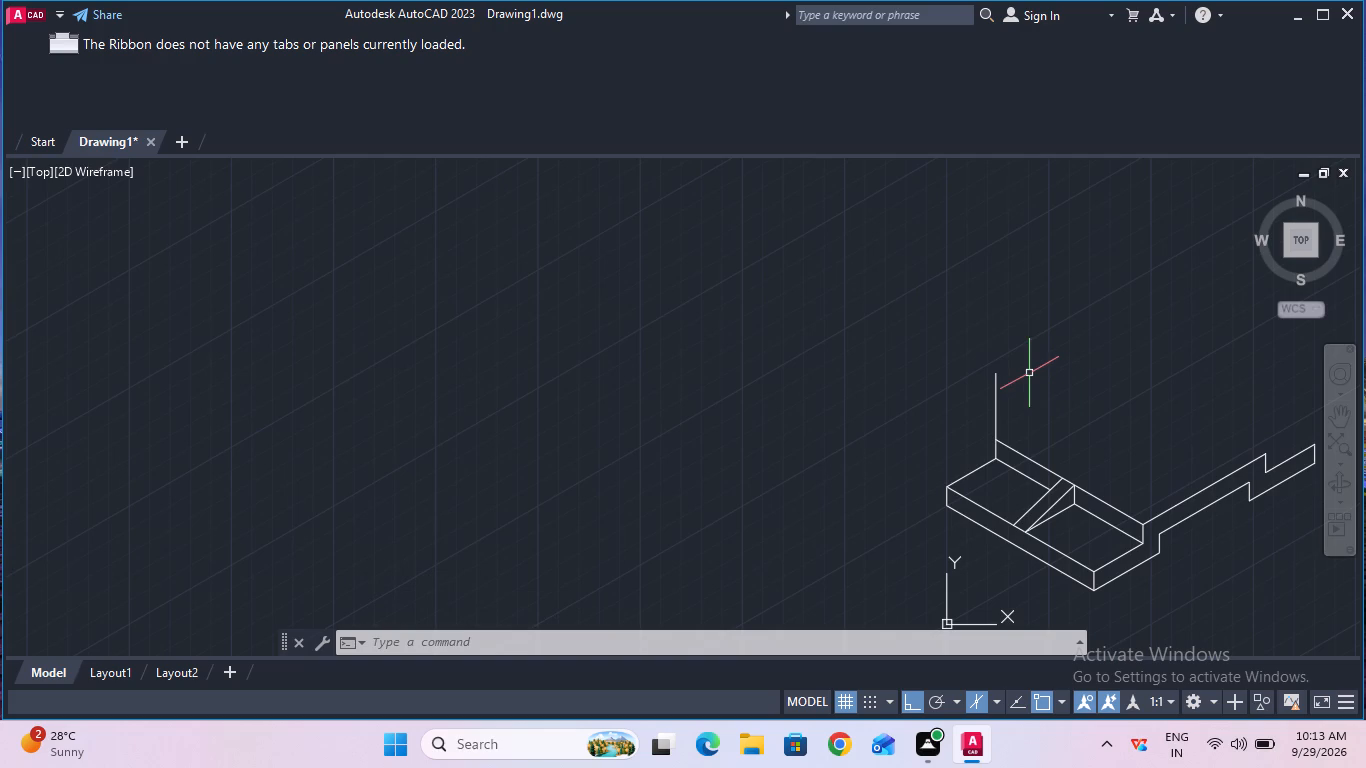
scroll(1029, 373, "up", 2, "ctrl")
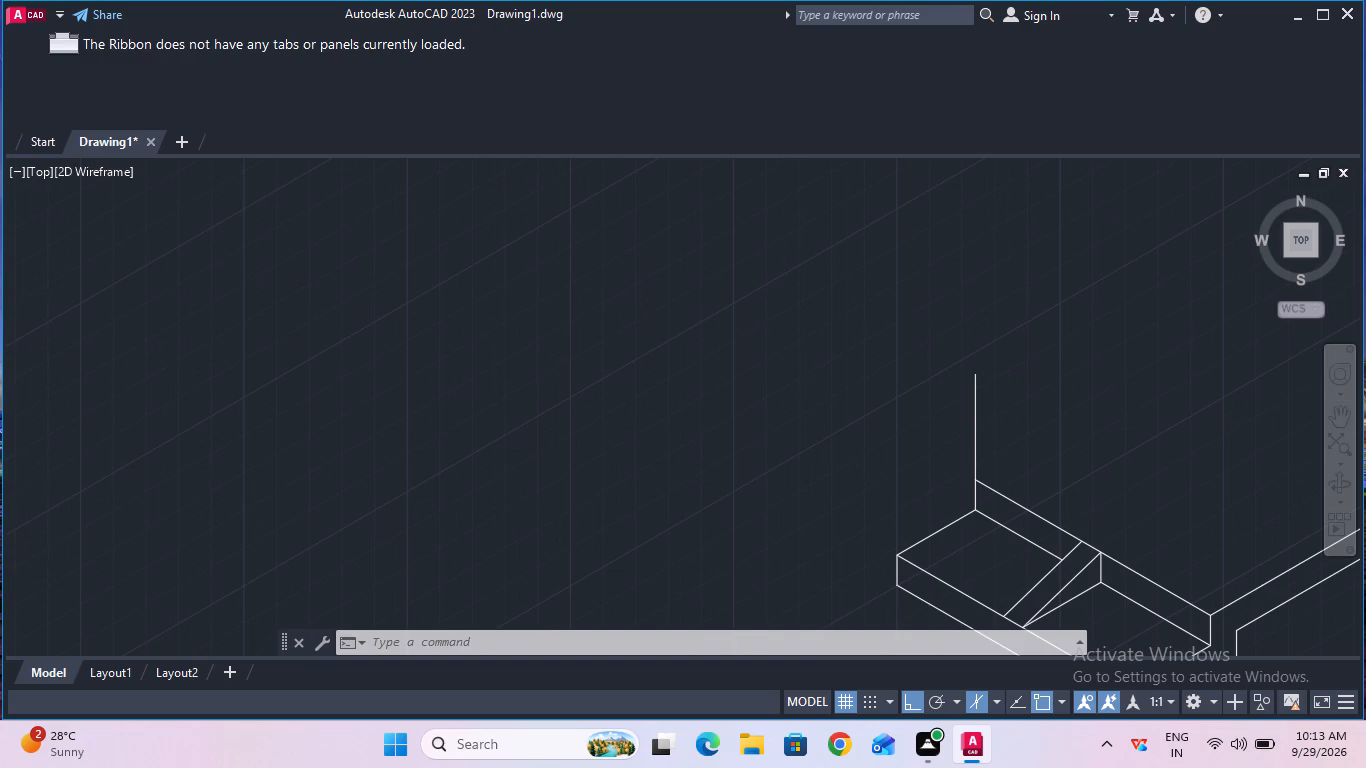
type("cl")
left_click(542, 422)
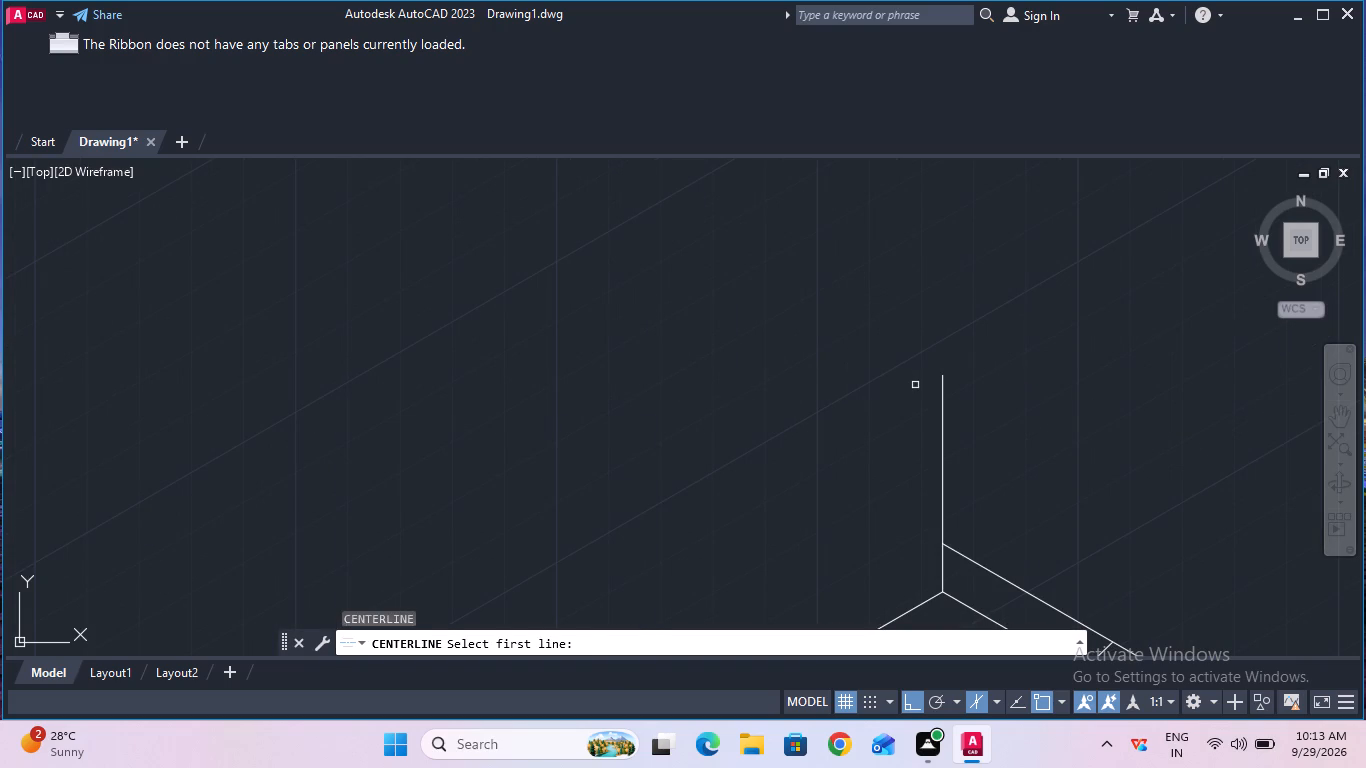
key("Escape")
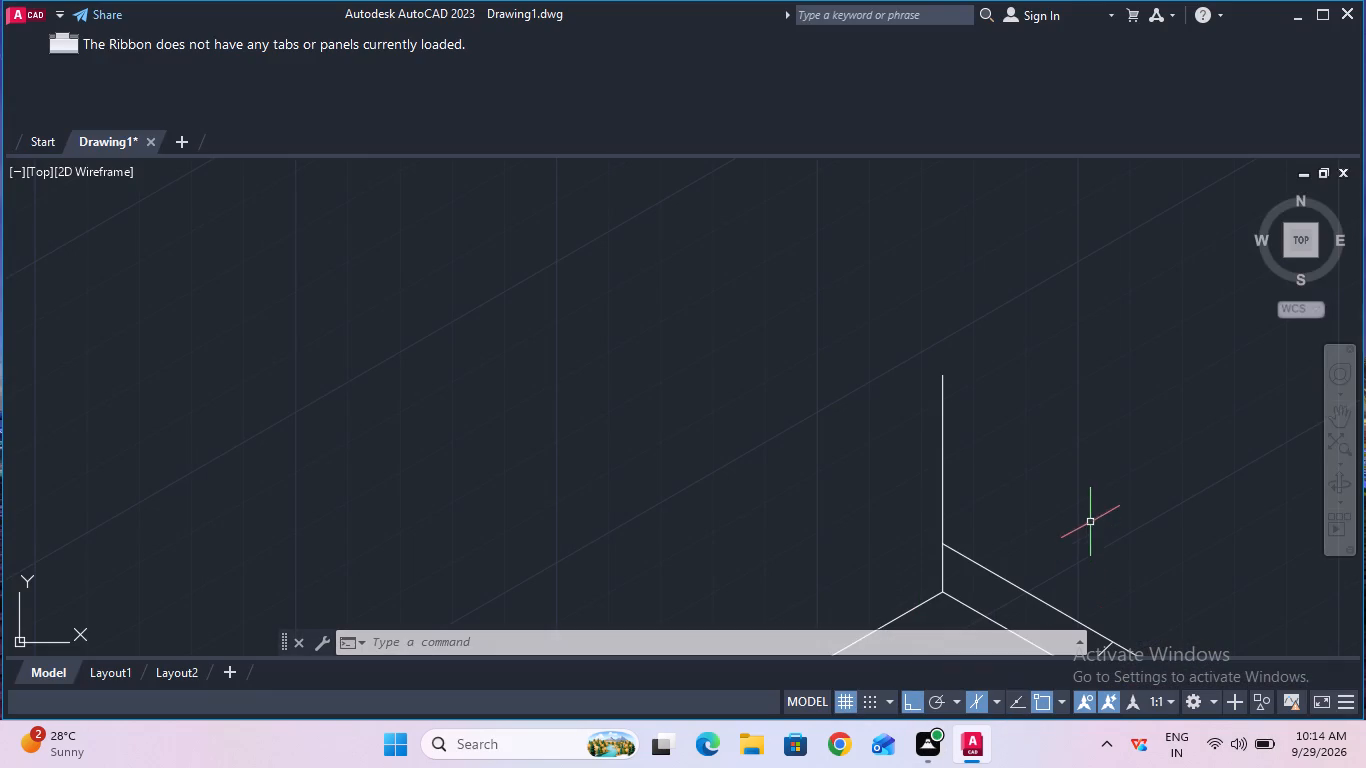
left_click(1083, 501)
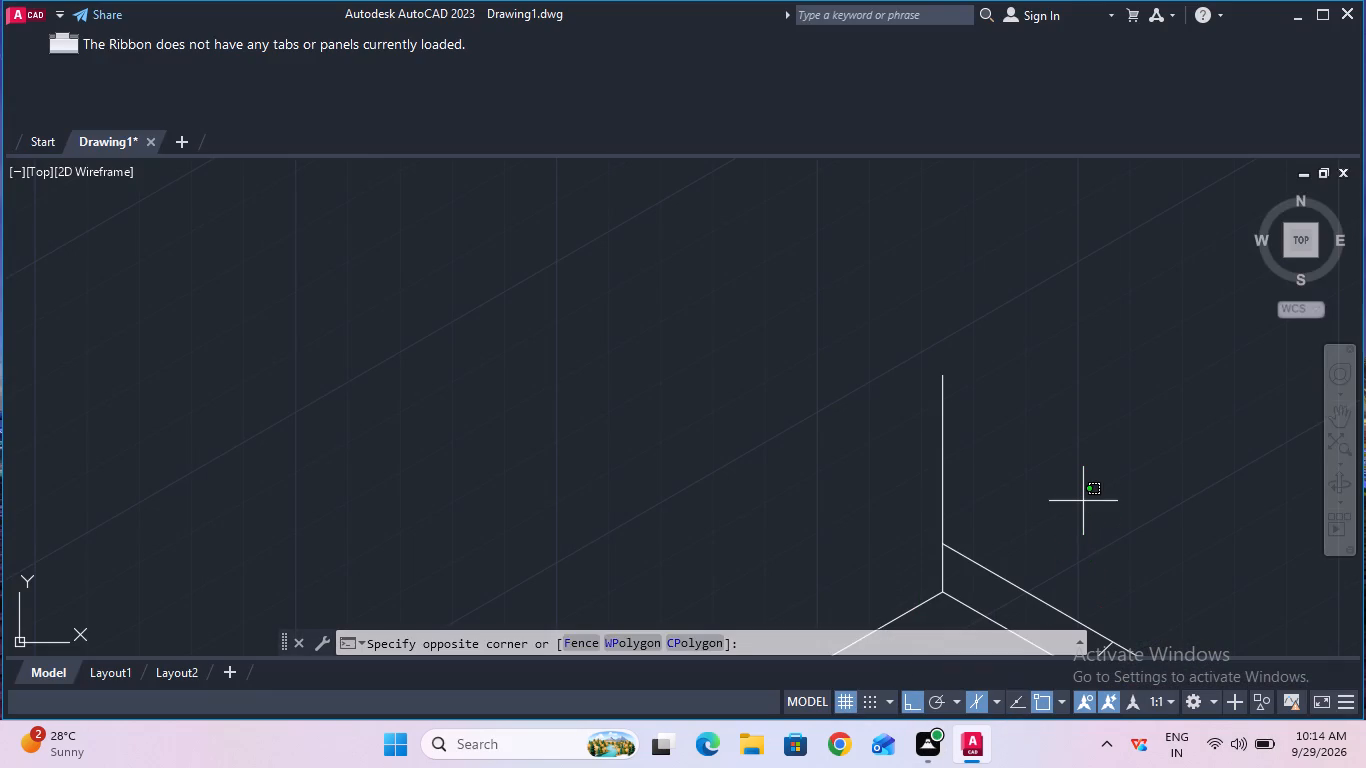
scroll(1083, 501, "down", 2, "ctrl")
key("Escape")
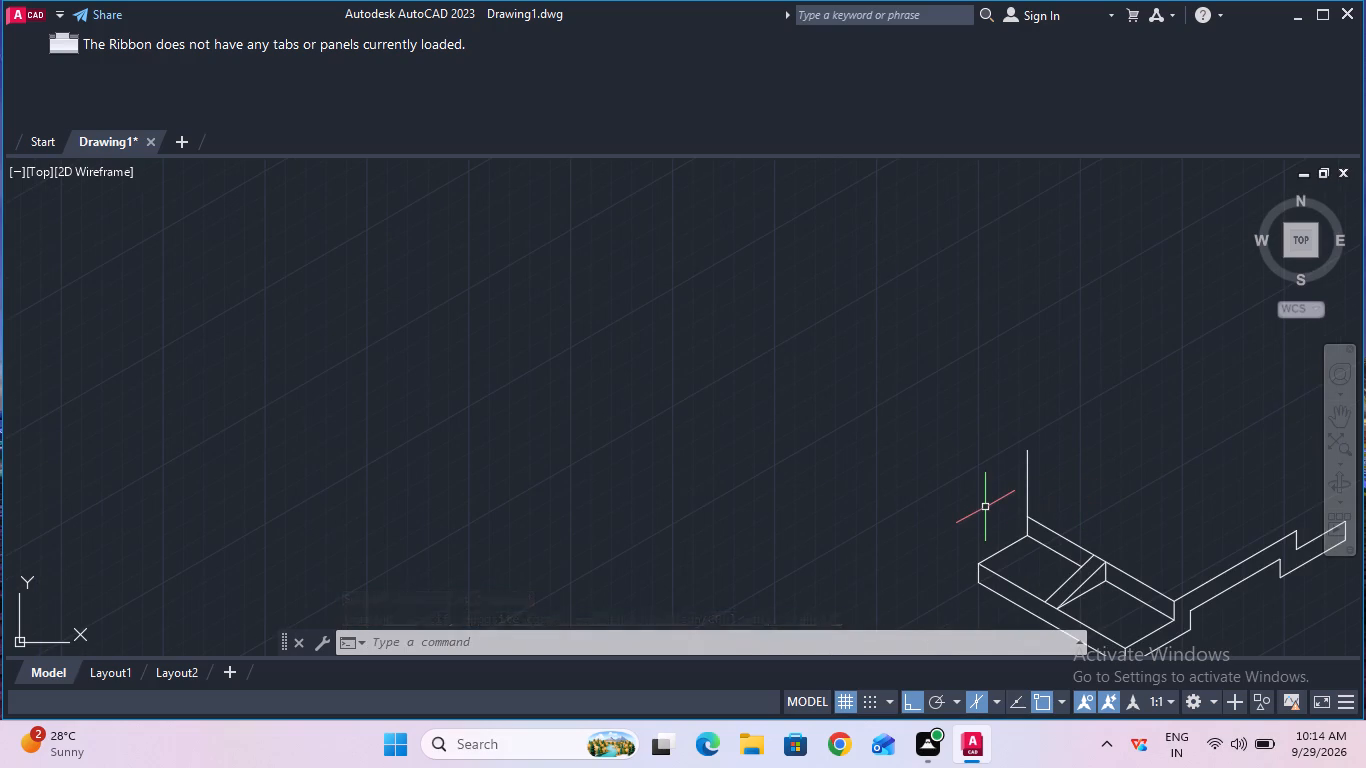
Start offsetting the 35 mm vertical line, picking the distance from its midpoint along the left isoplane direction.
scroll(985, 507, "up", 2, "ctrl")
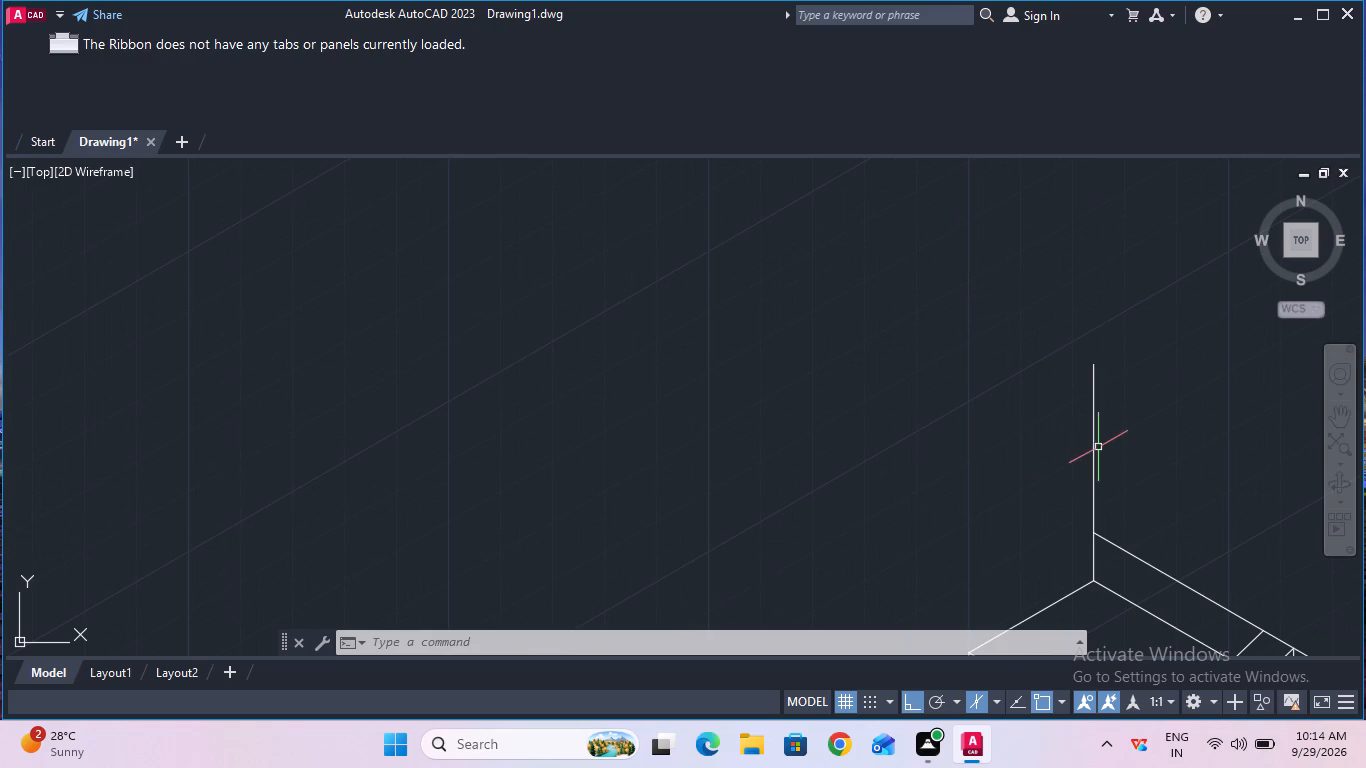
type("offse")
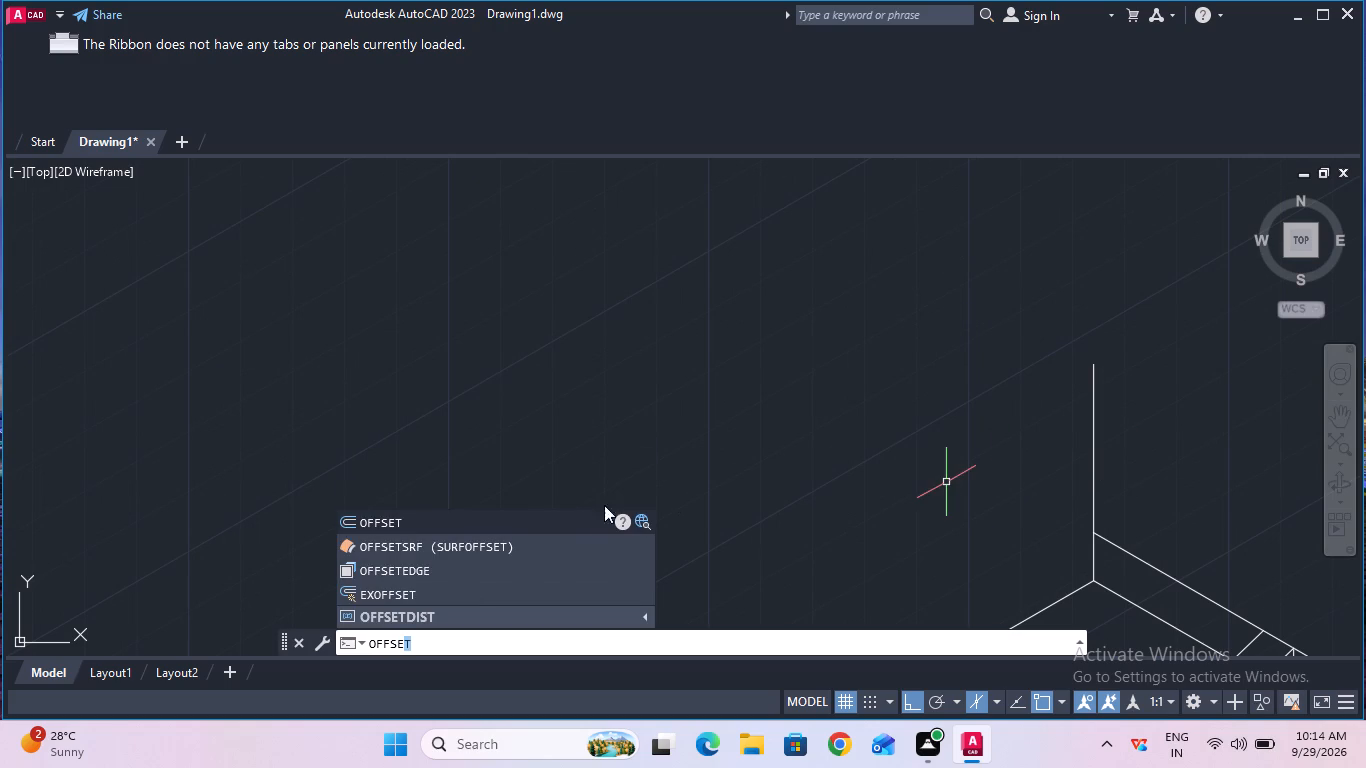
left_click(560, 512)
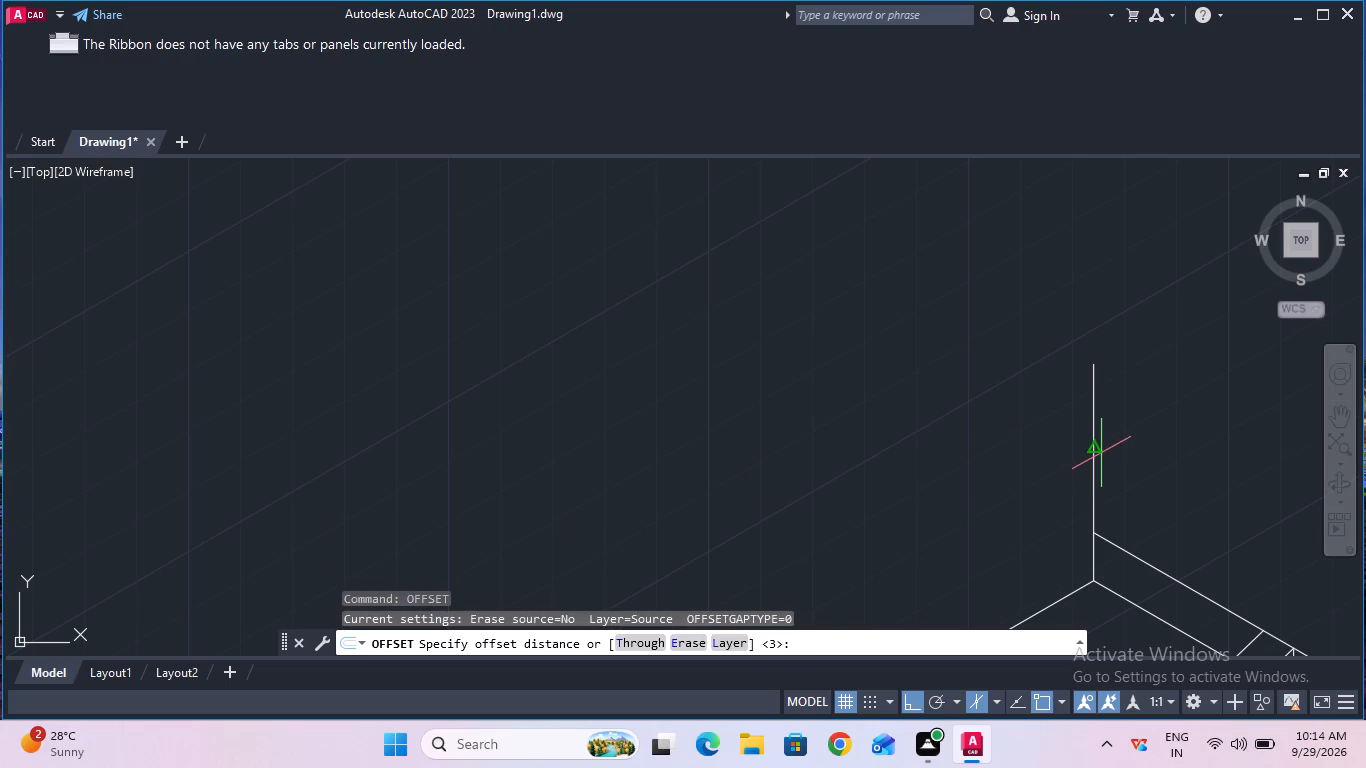
left_click(1095, 452)
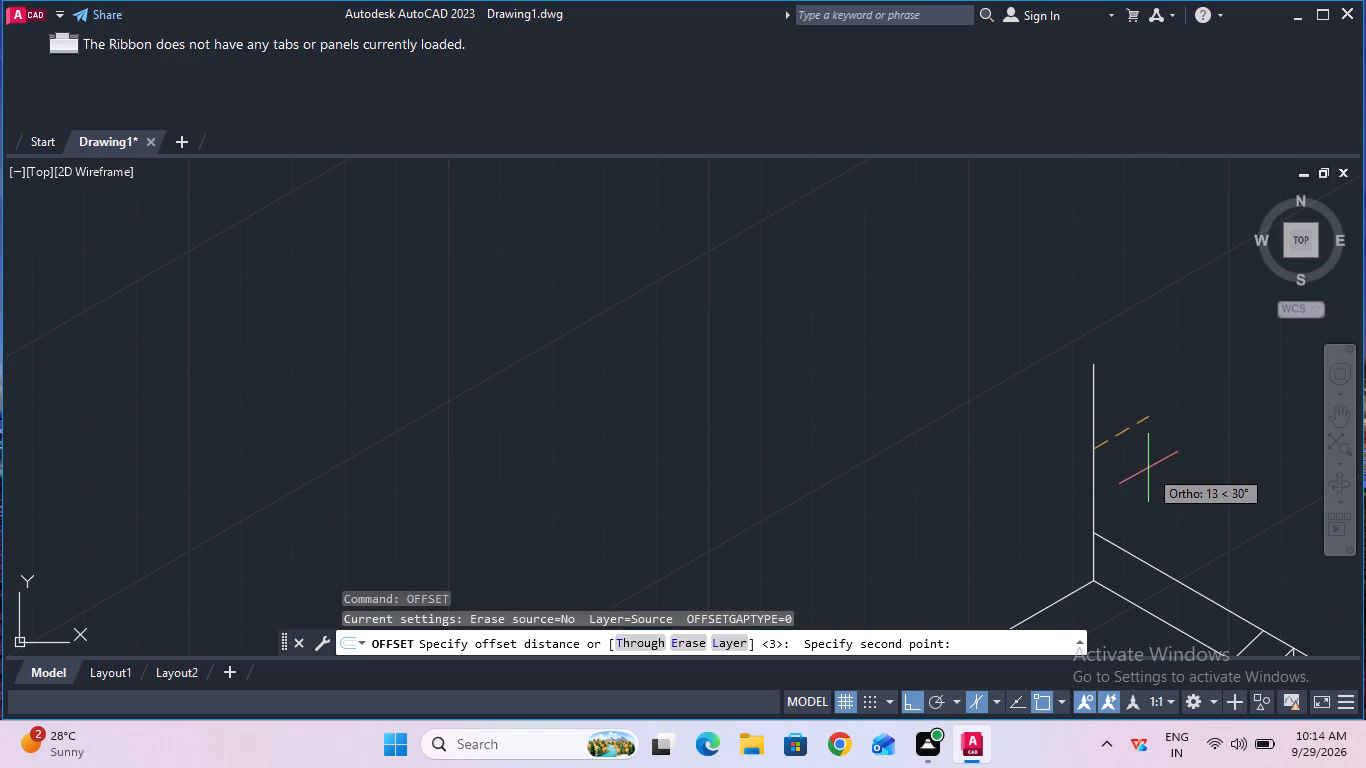
scroll(1148, 468, "down", 1, "ctrl")
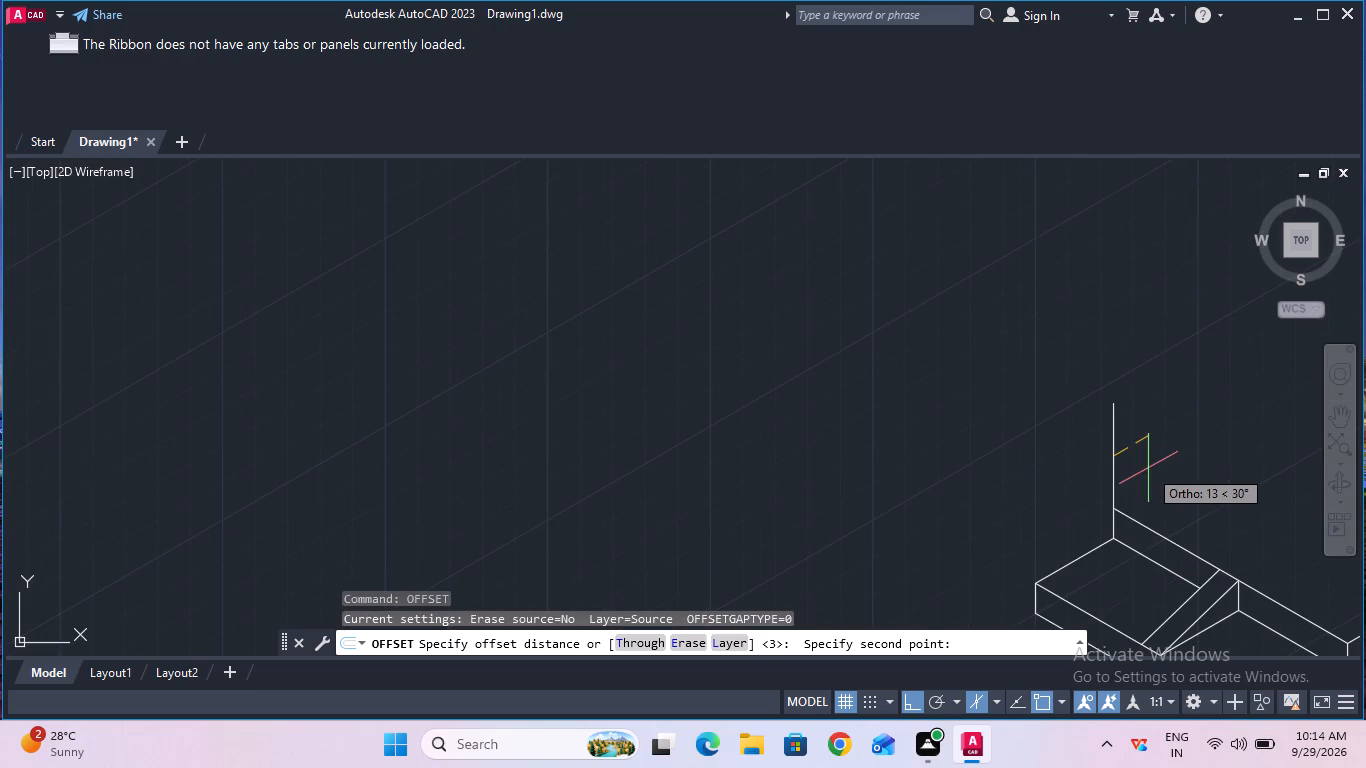
key("F5")
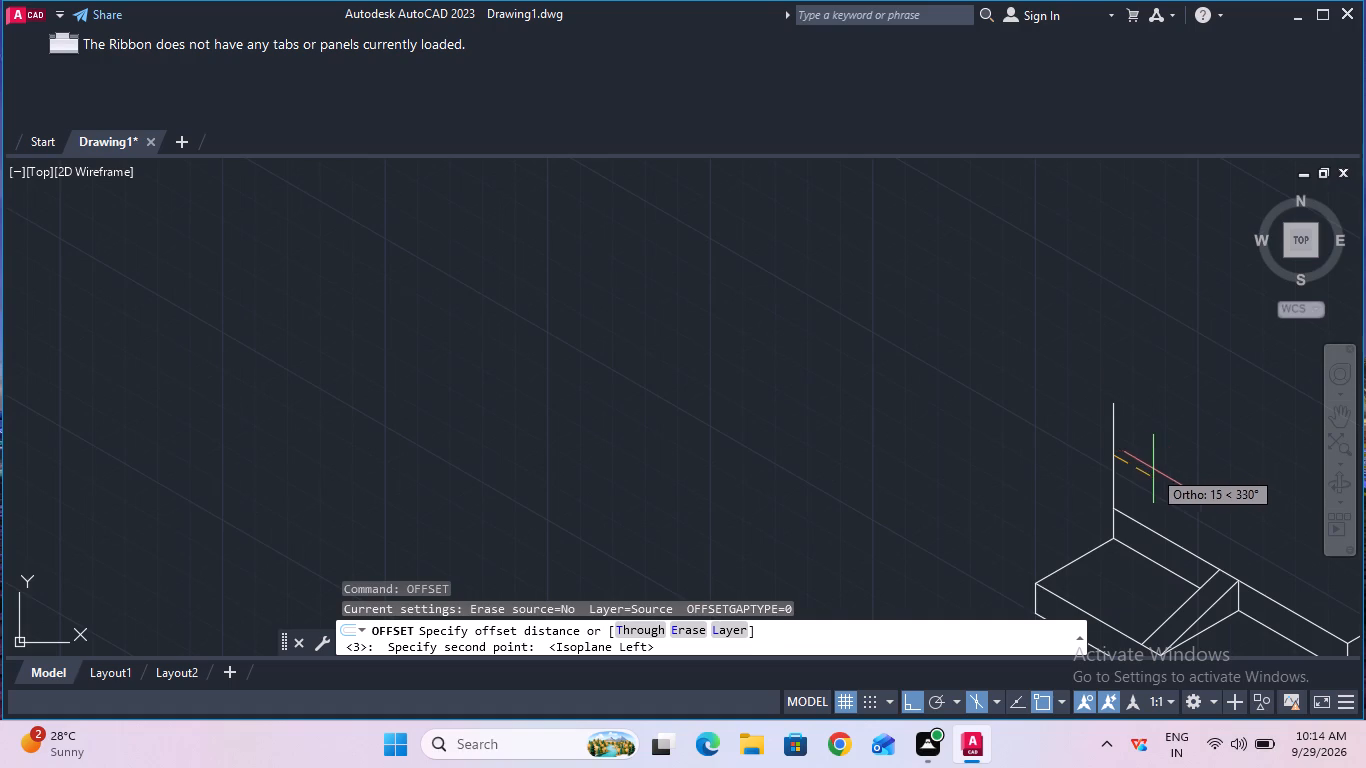
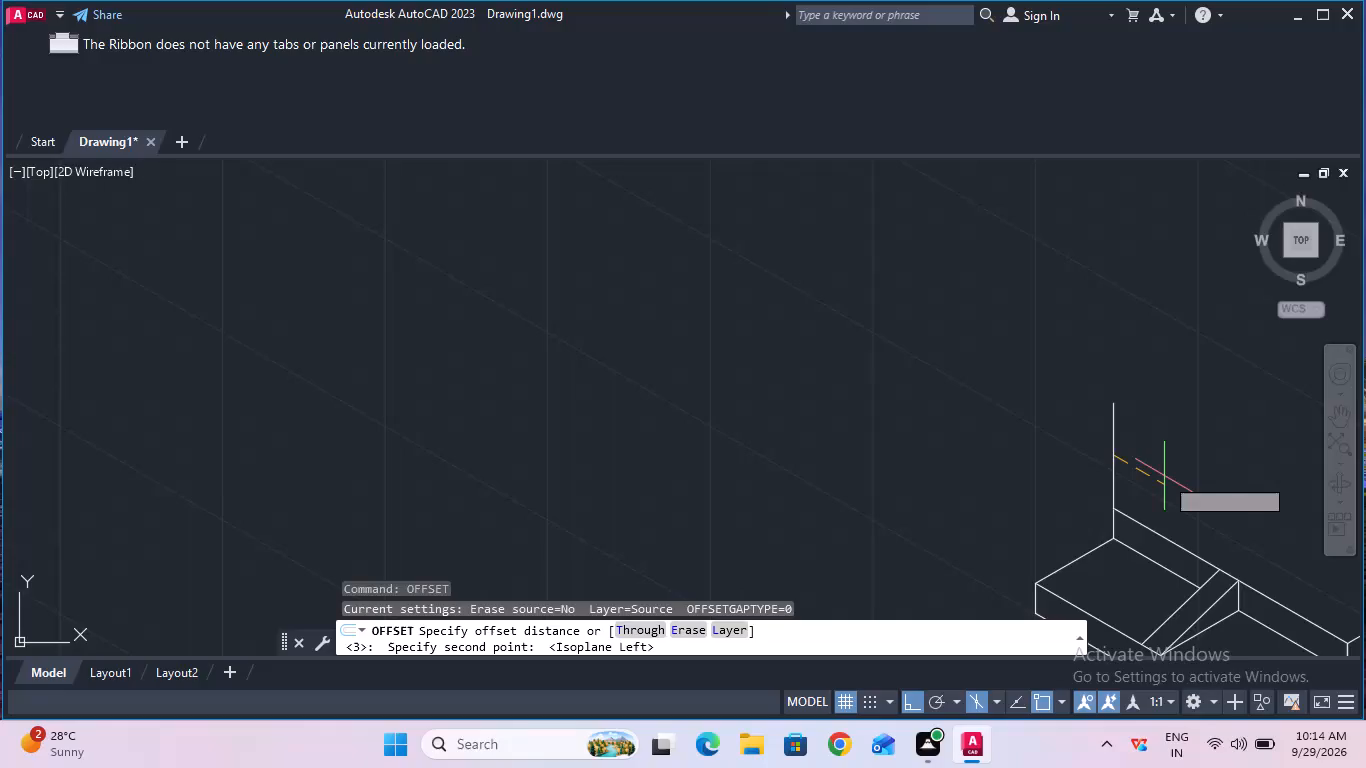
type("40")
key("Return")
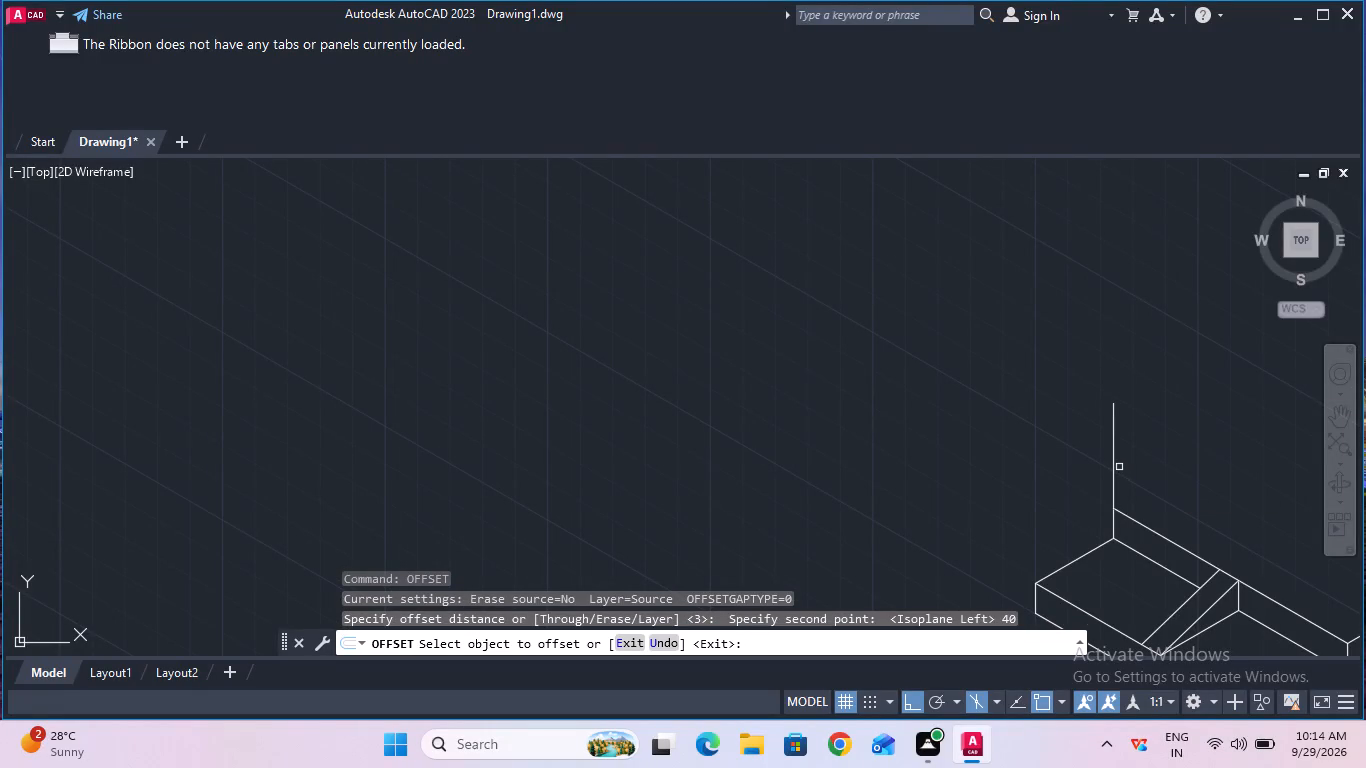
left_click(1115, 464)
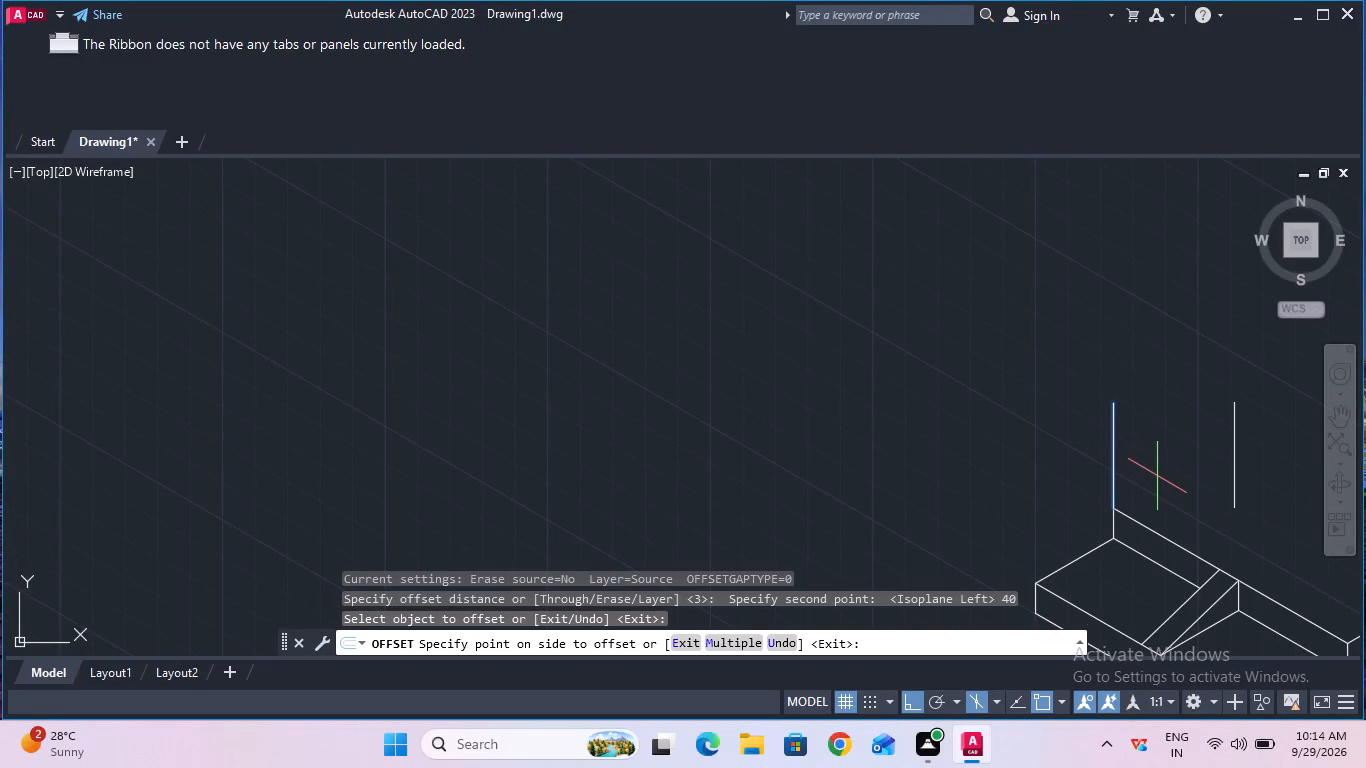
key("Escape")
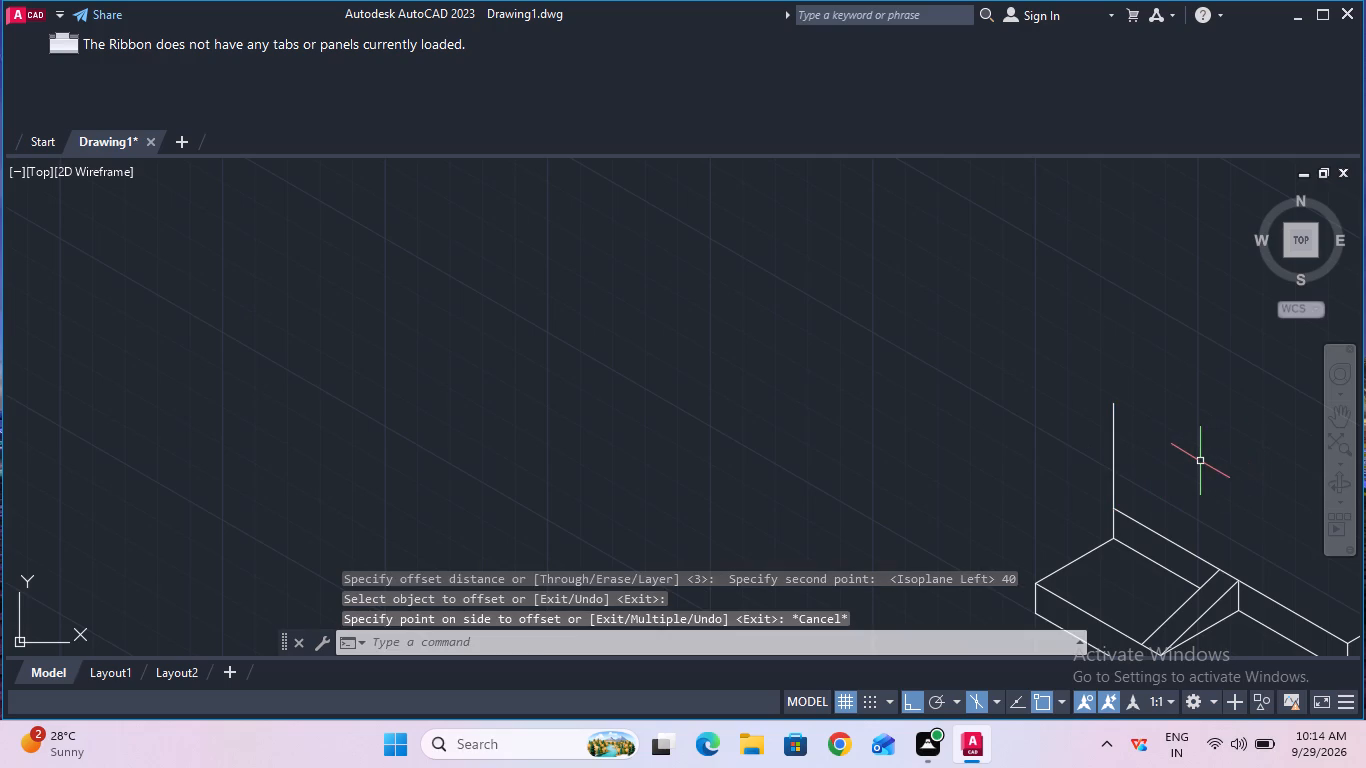
Copy the 35 mm vertical line 40 mm along the base's upper back edge, toward the rib, in the left isoplane.
type("copy")
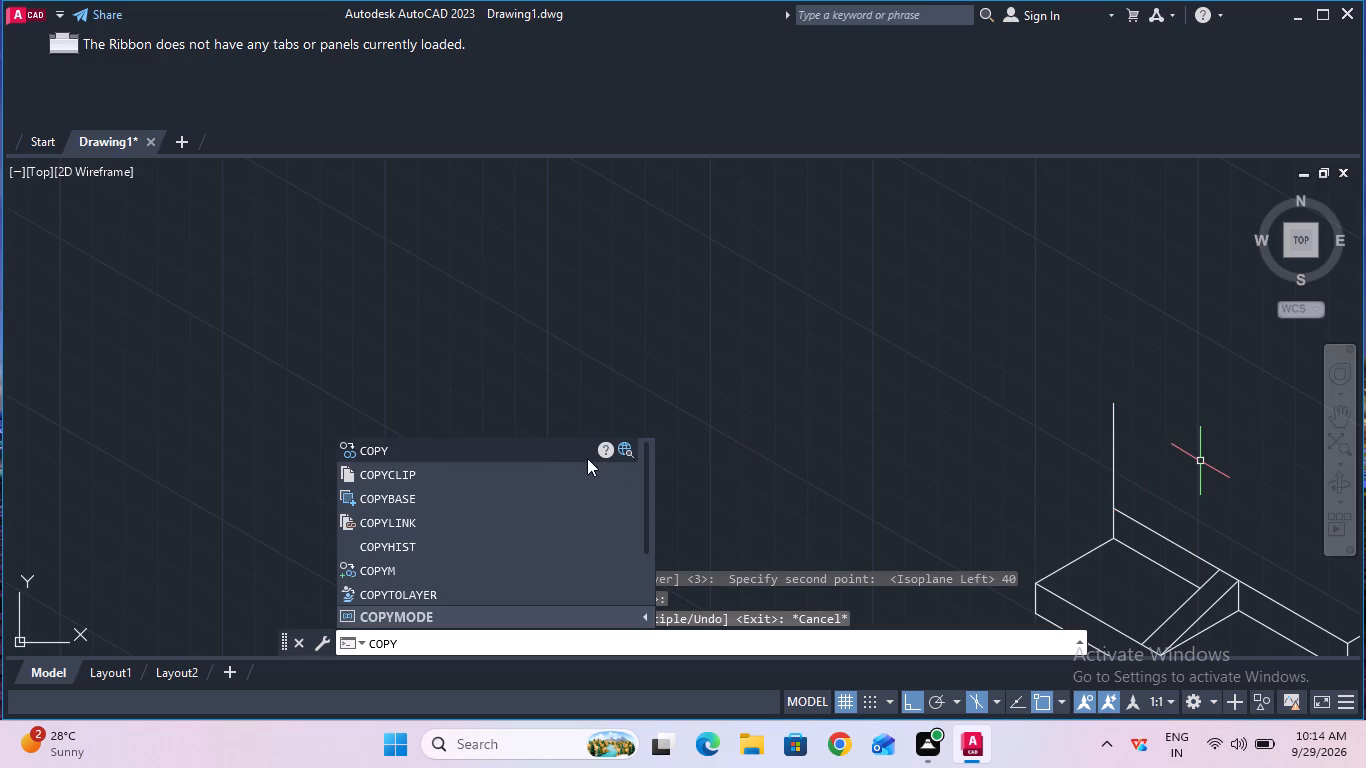
left_click(570, 450)
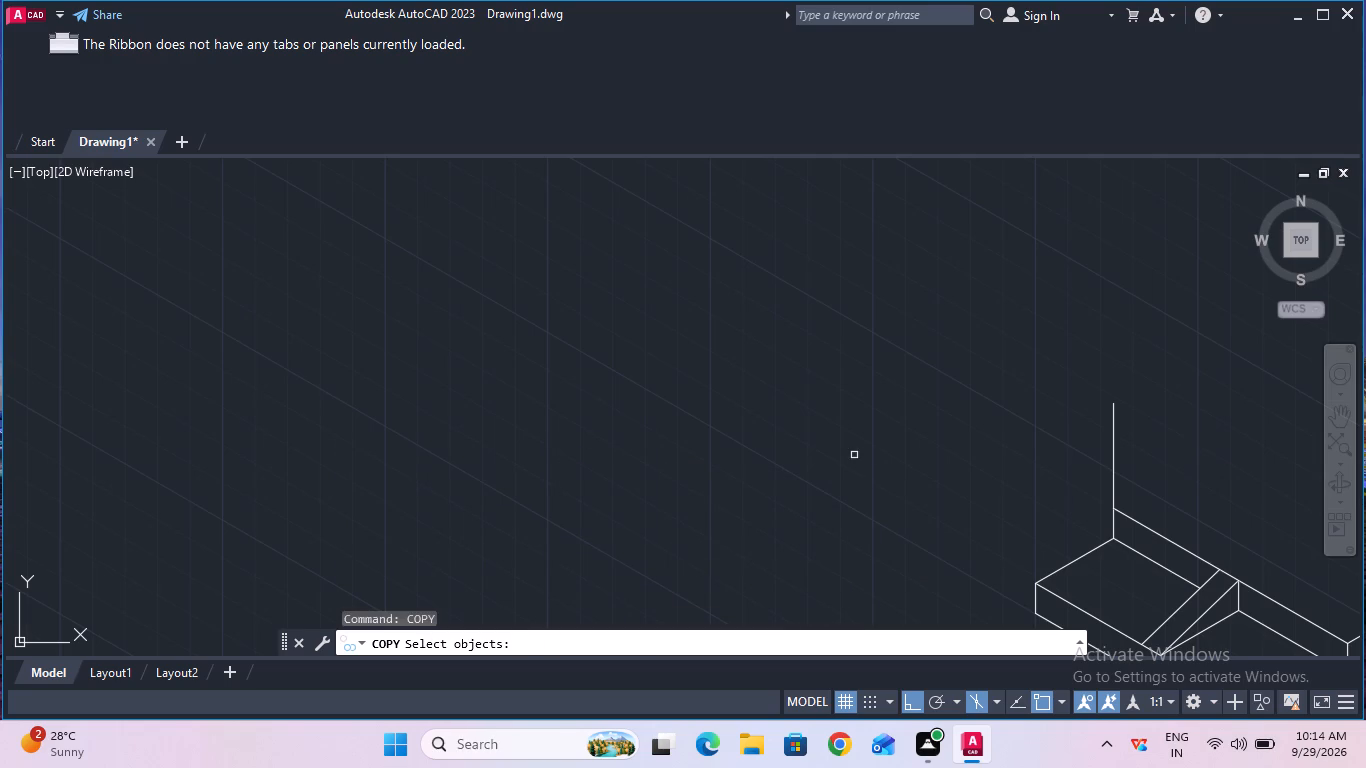
left_click(1116, 458)
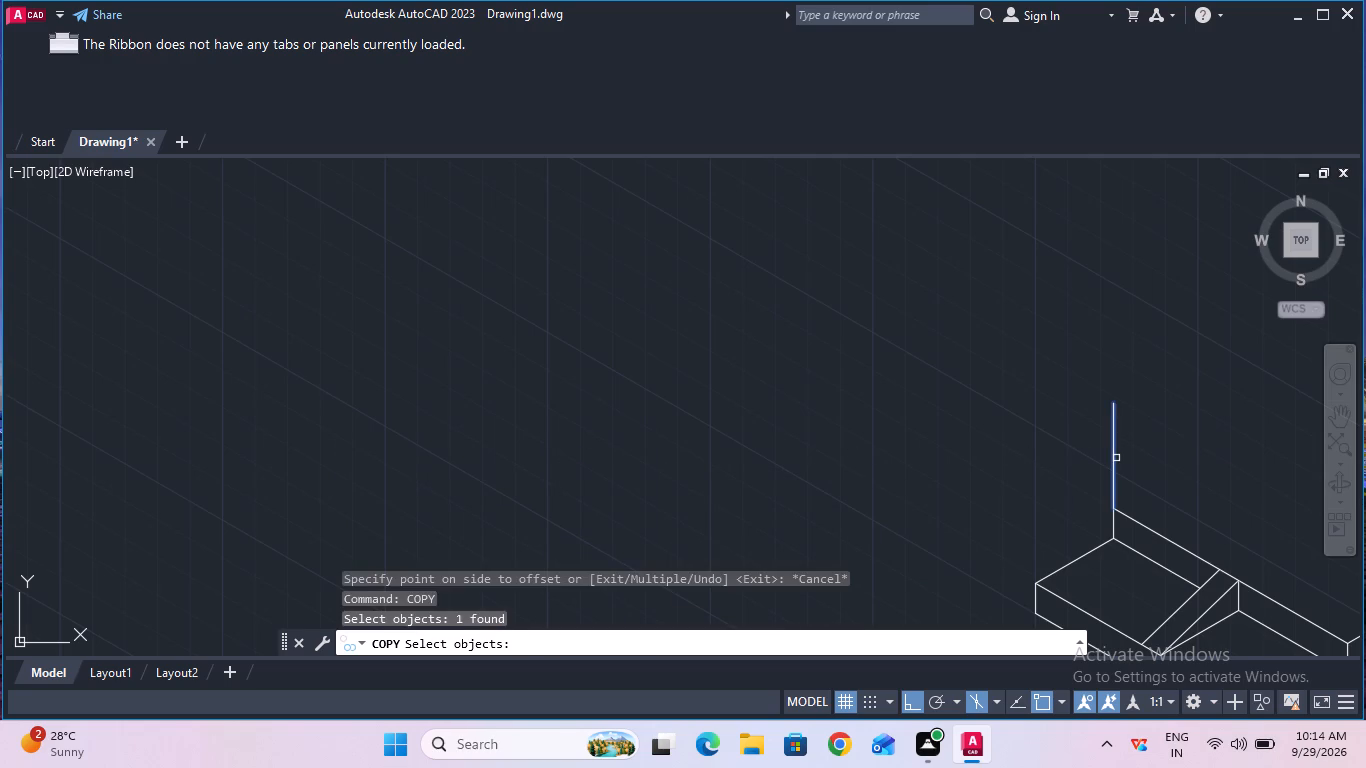
key("Return")
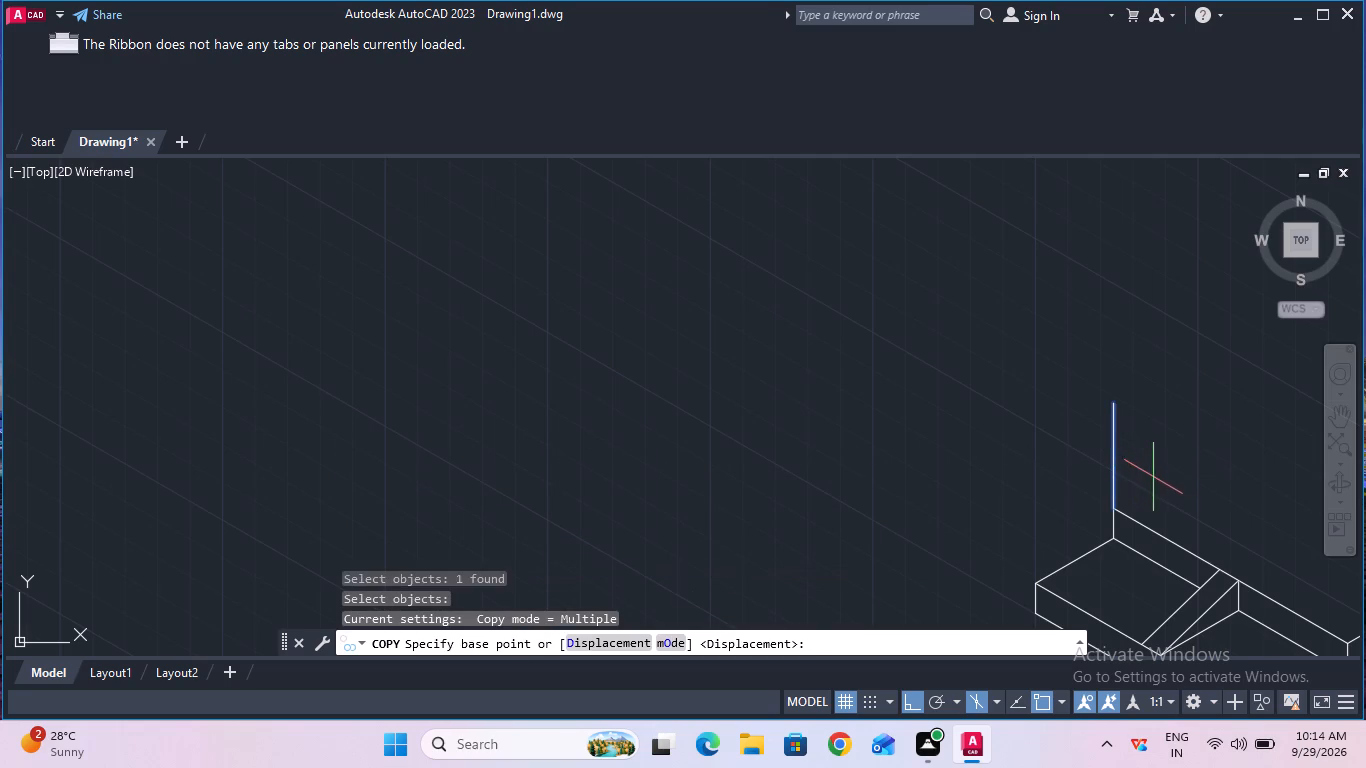
left_click(1116, 459)
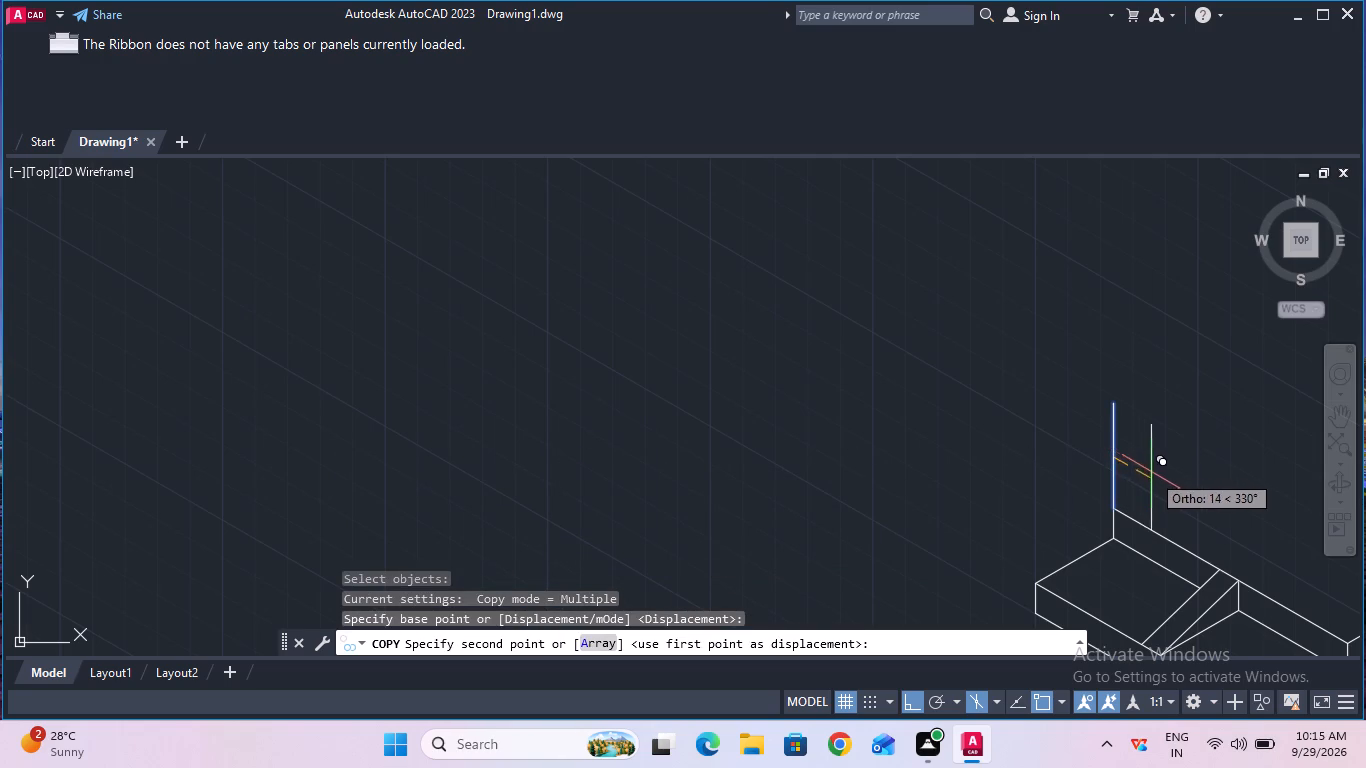
type("40")
key("Return")
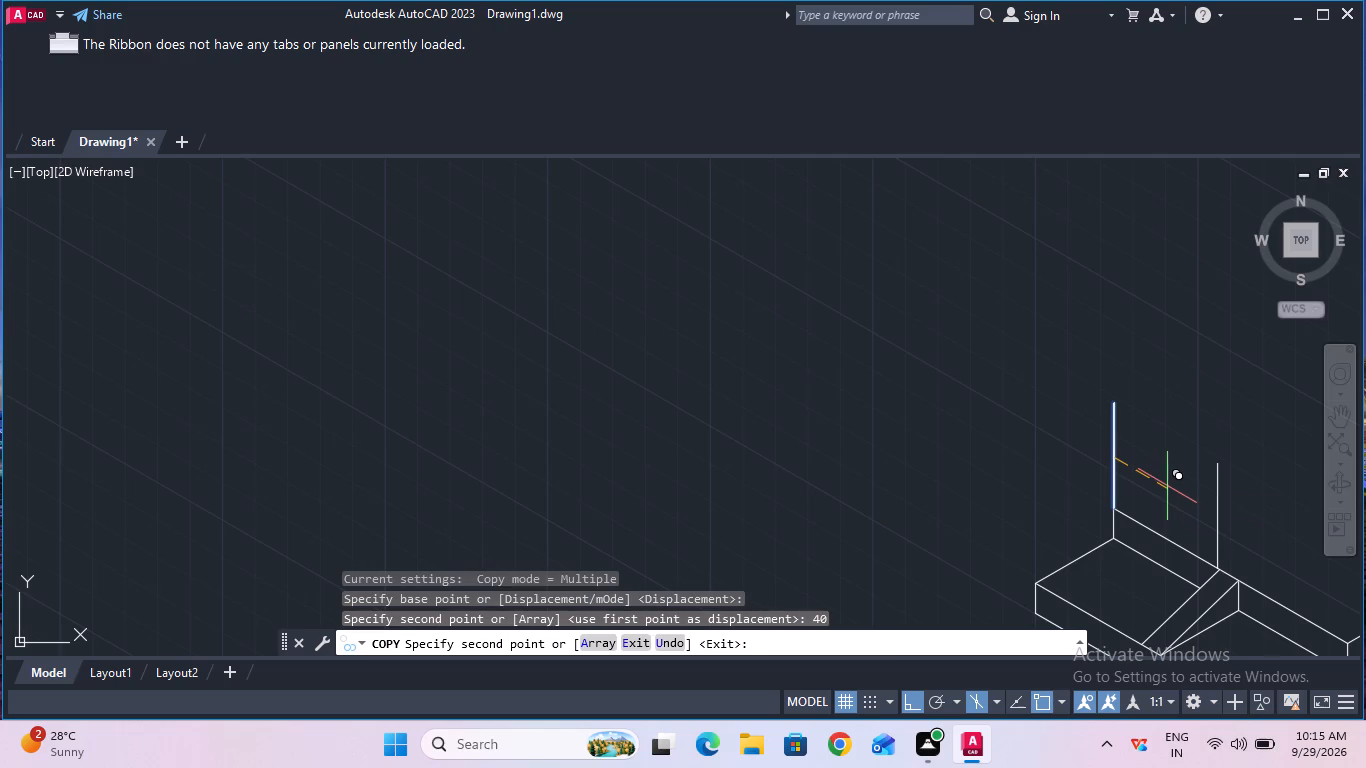
key("Escape")
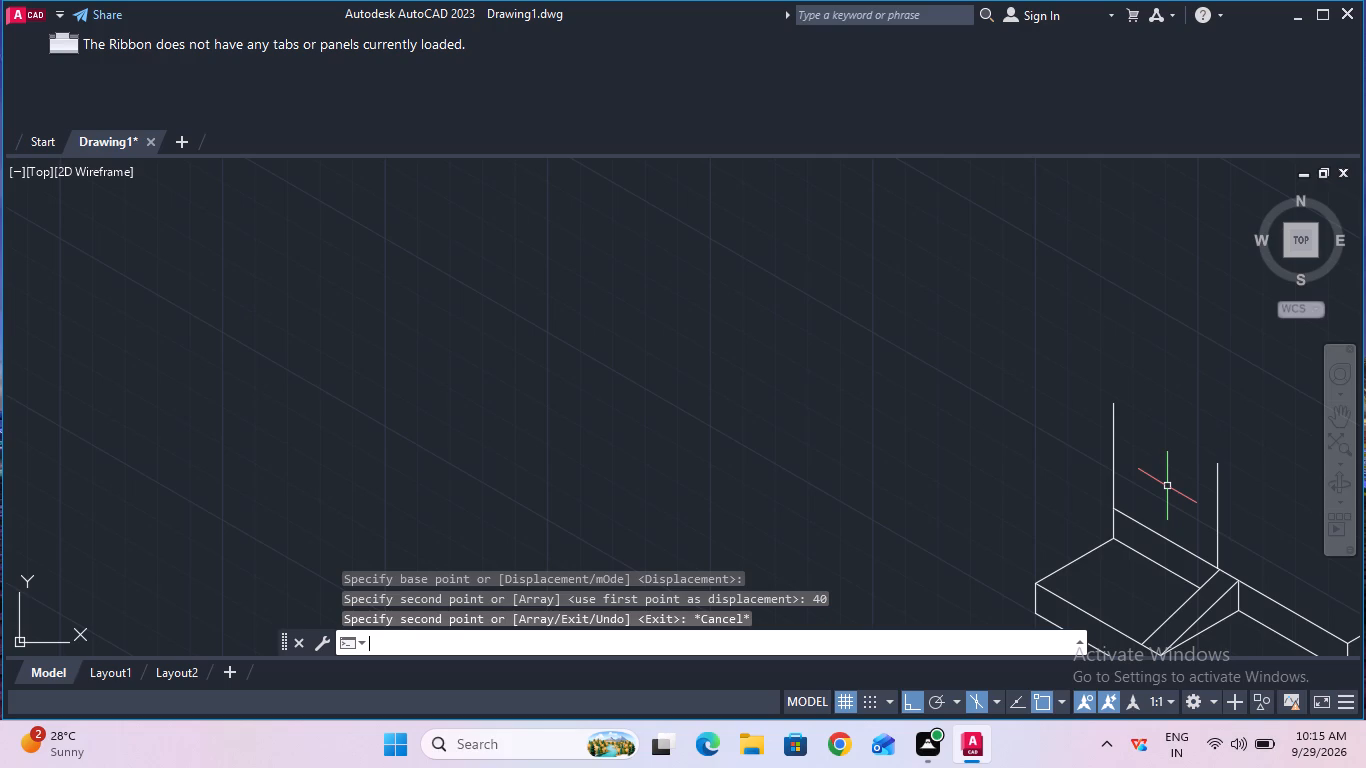
Check the length of the original vertical line at the base's back corner with a temporary dimension between its endpoints.
type("dim")
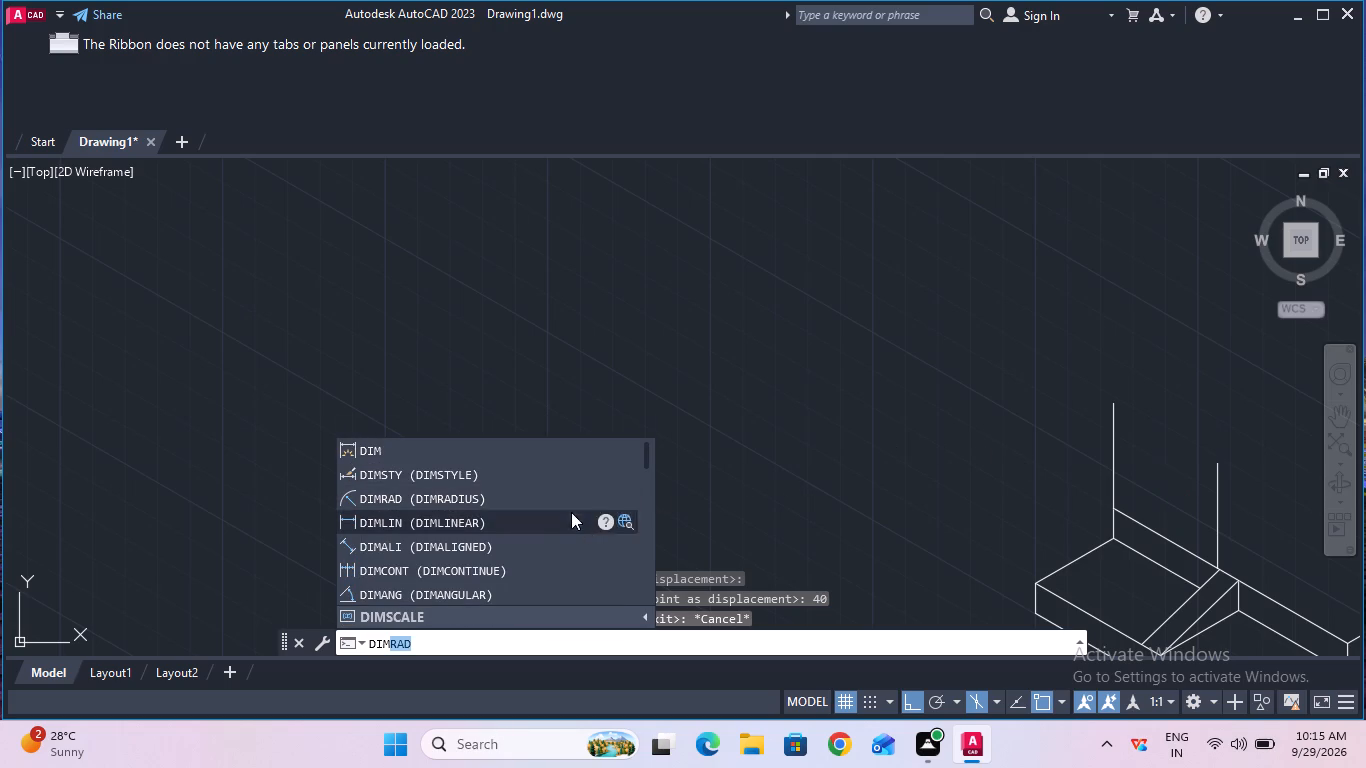
key("e")
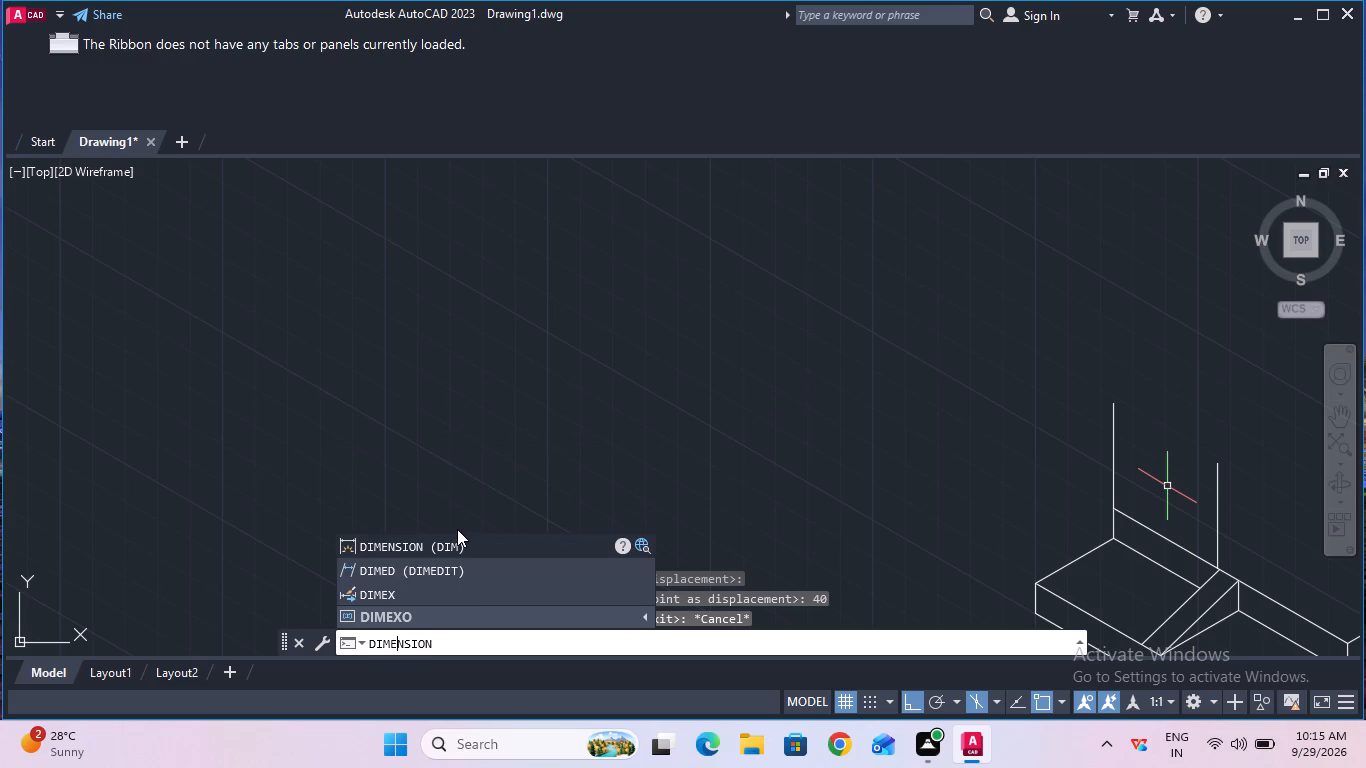
left_click(463, 538)
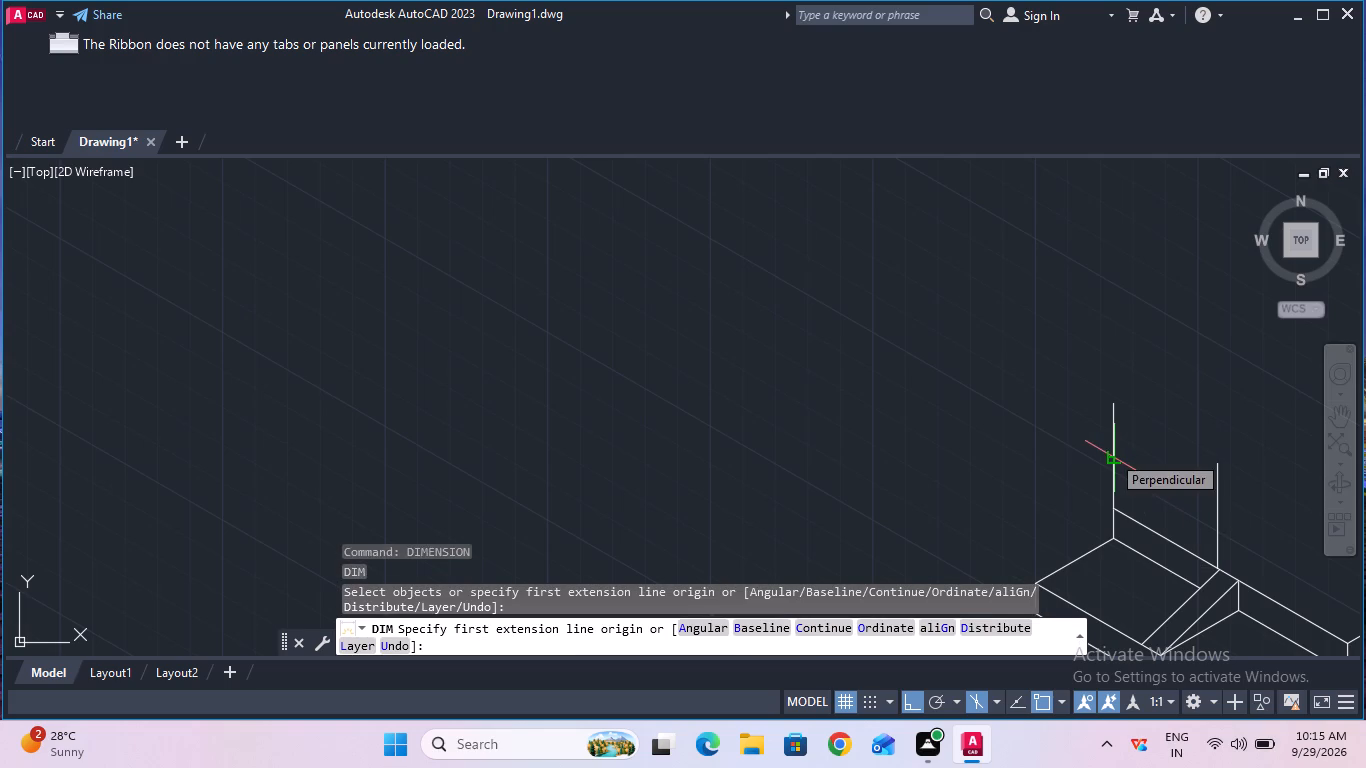
left_click(1112, 504)
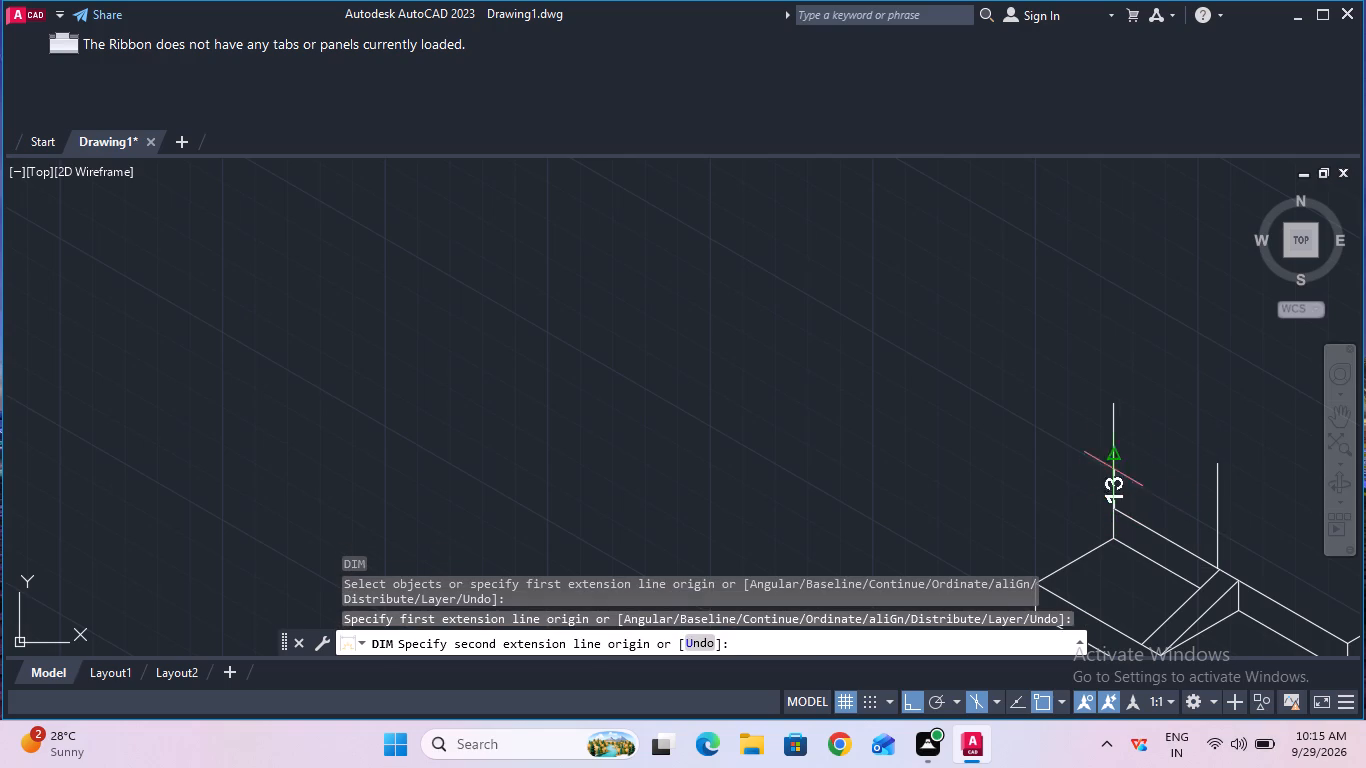
left_click(1114, 402)
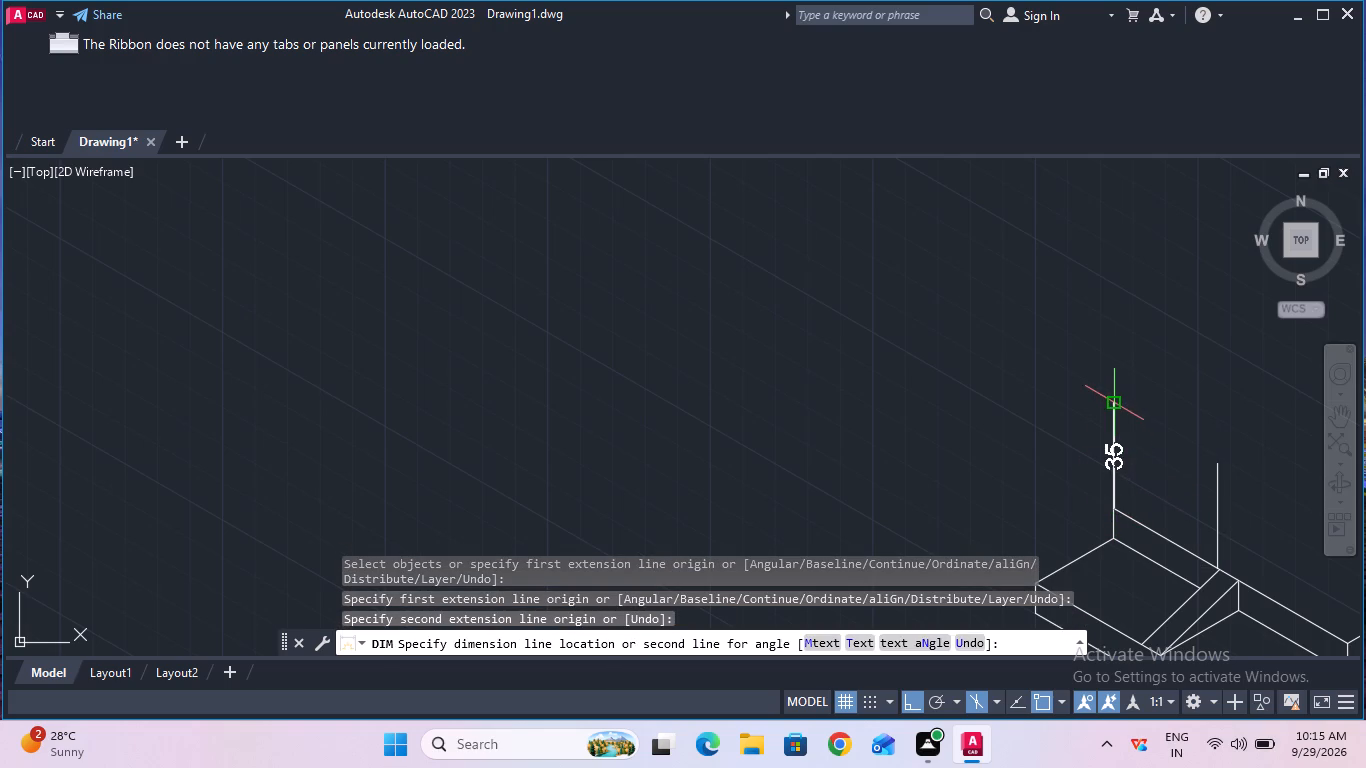
key("Escape")
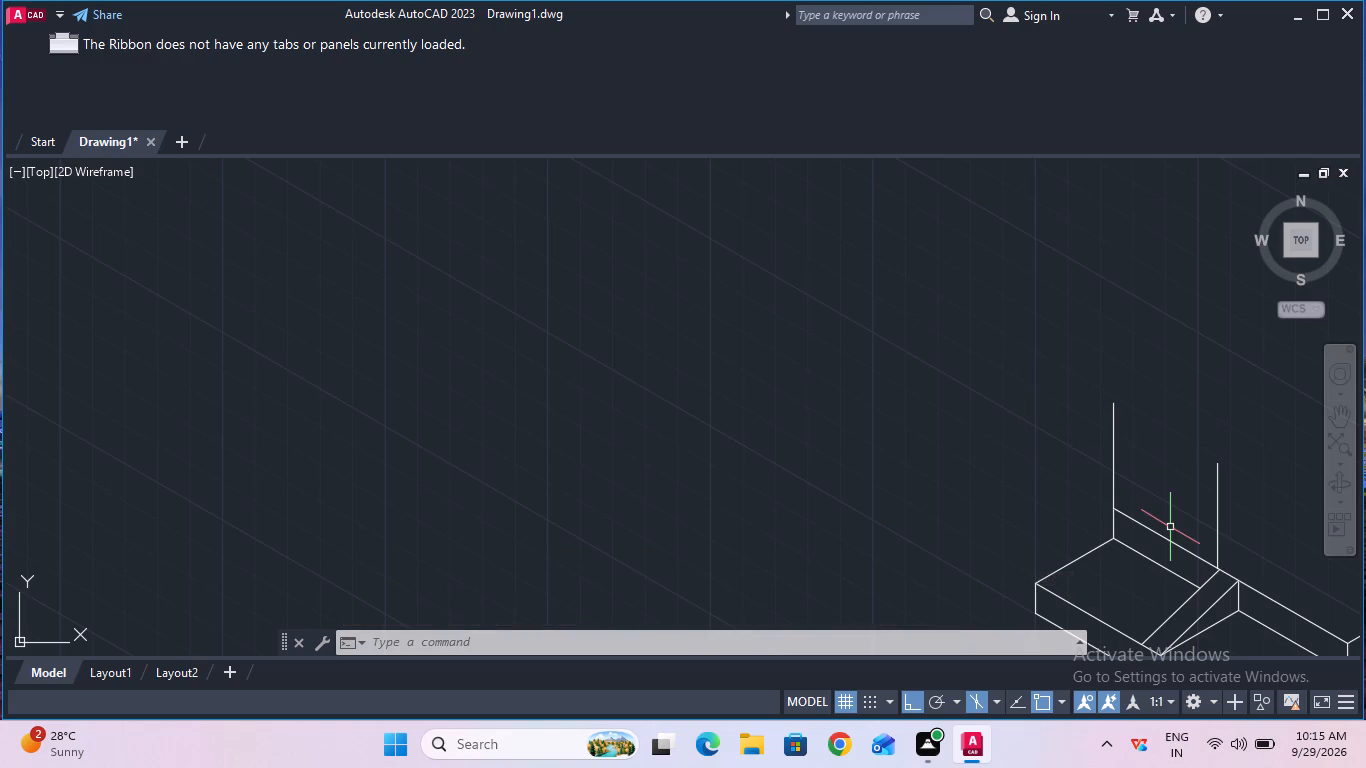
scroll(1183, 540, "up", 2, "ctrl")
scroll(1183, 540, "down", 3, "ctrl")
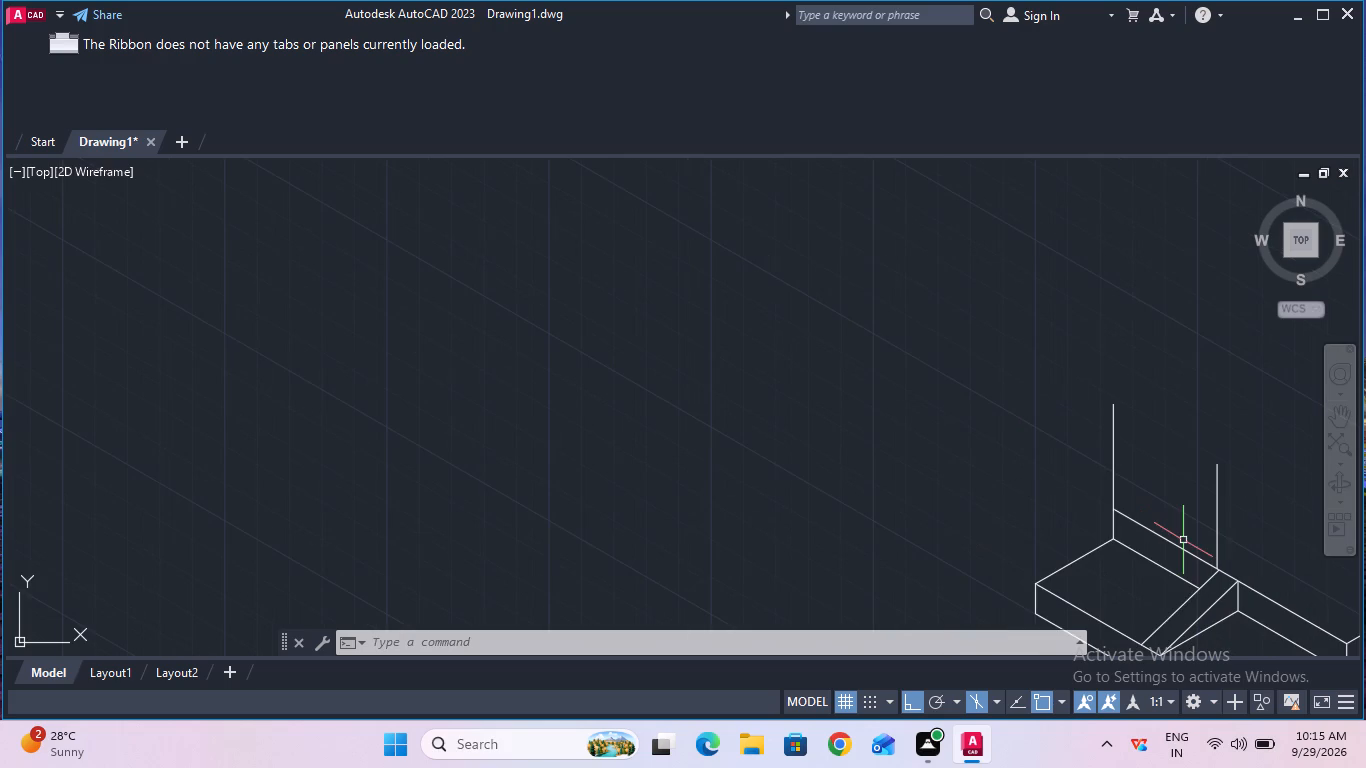
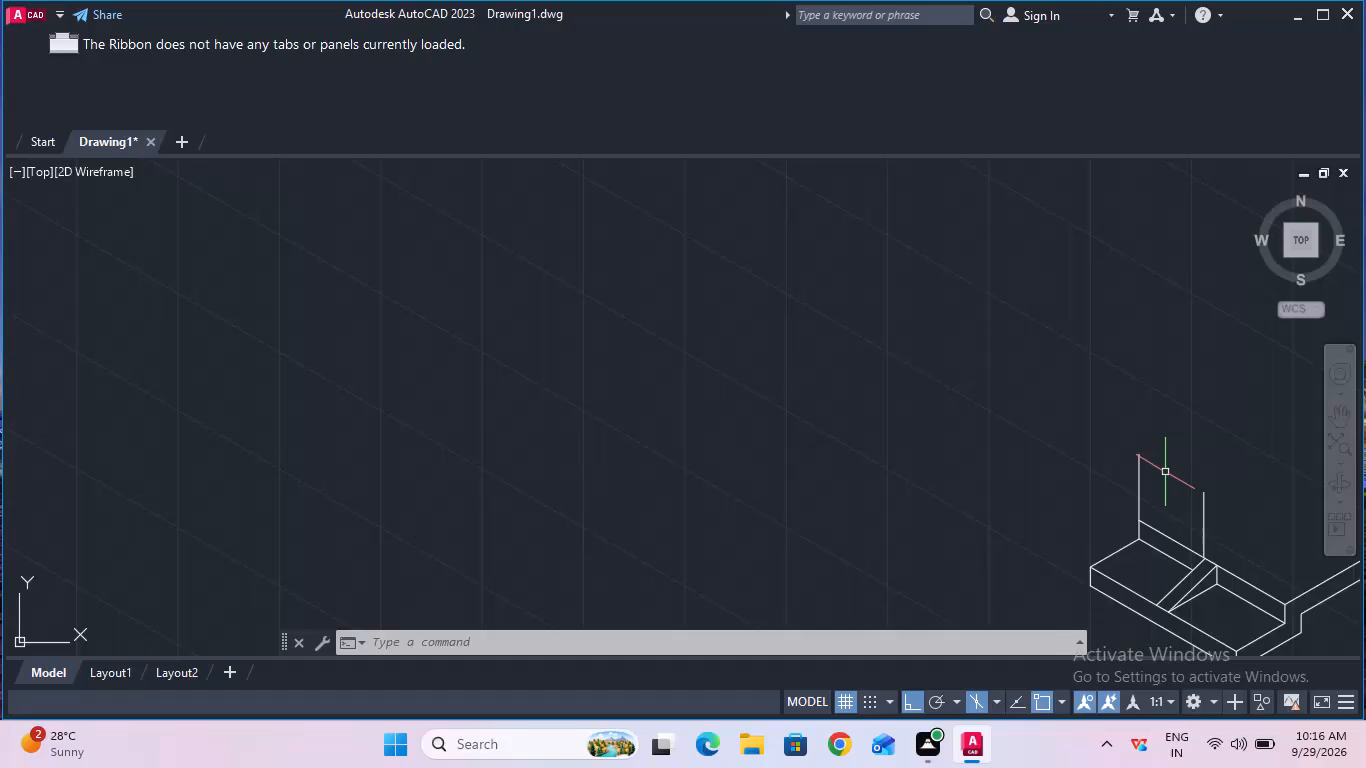
Draw a line joining the top endpoints of the two vertical edges above the base plate.
scroll(1165, 472, "up", 3, "ctrl")
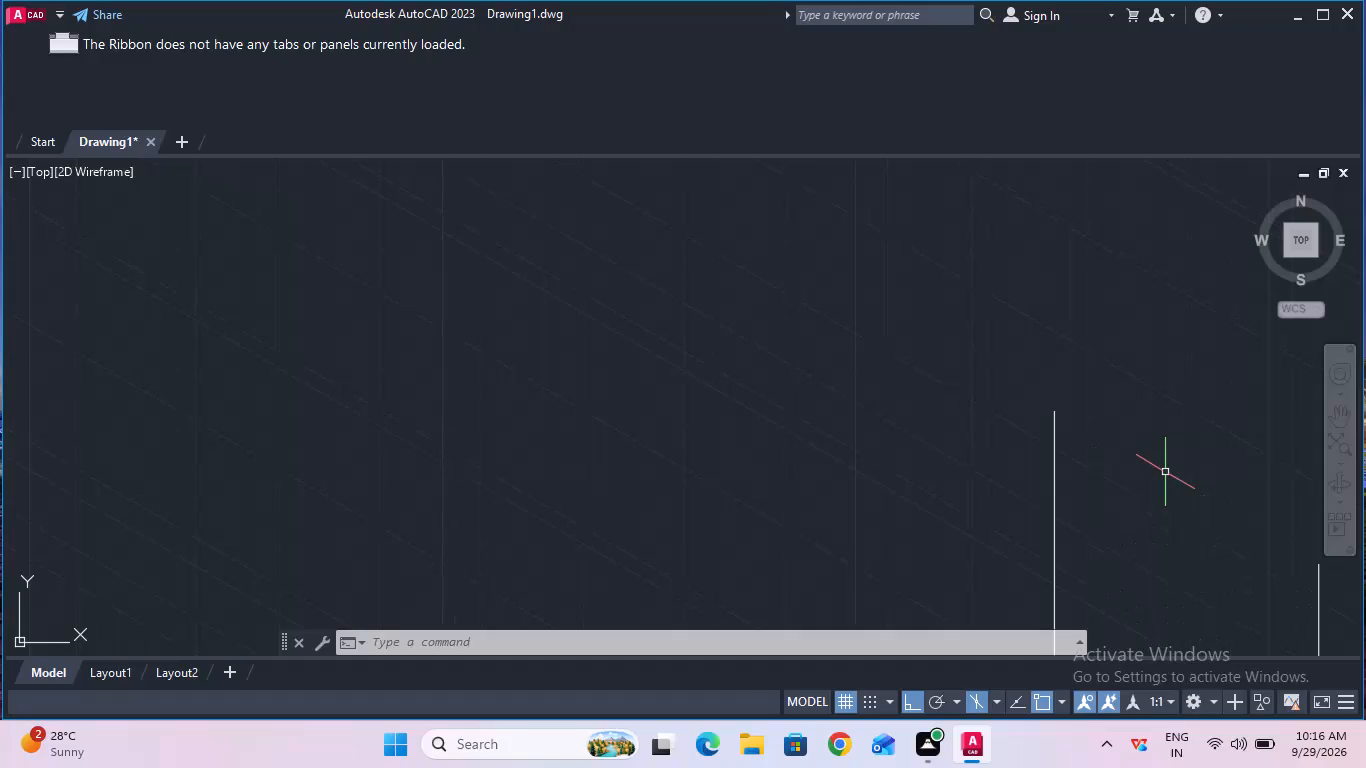
scroll(1165, 472, "down", 1, "ctrl")
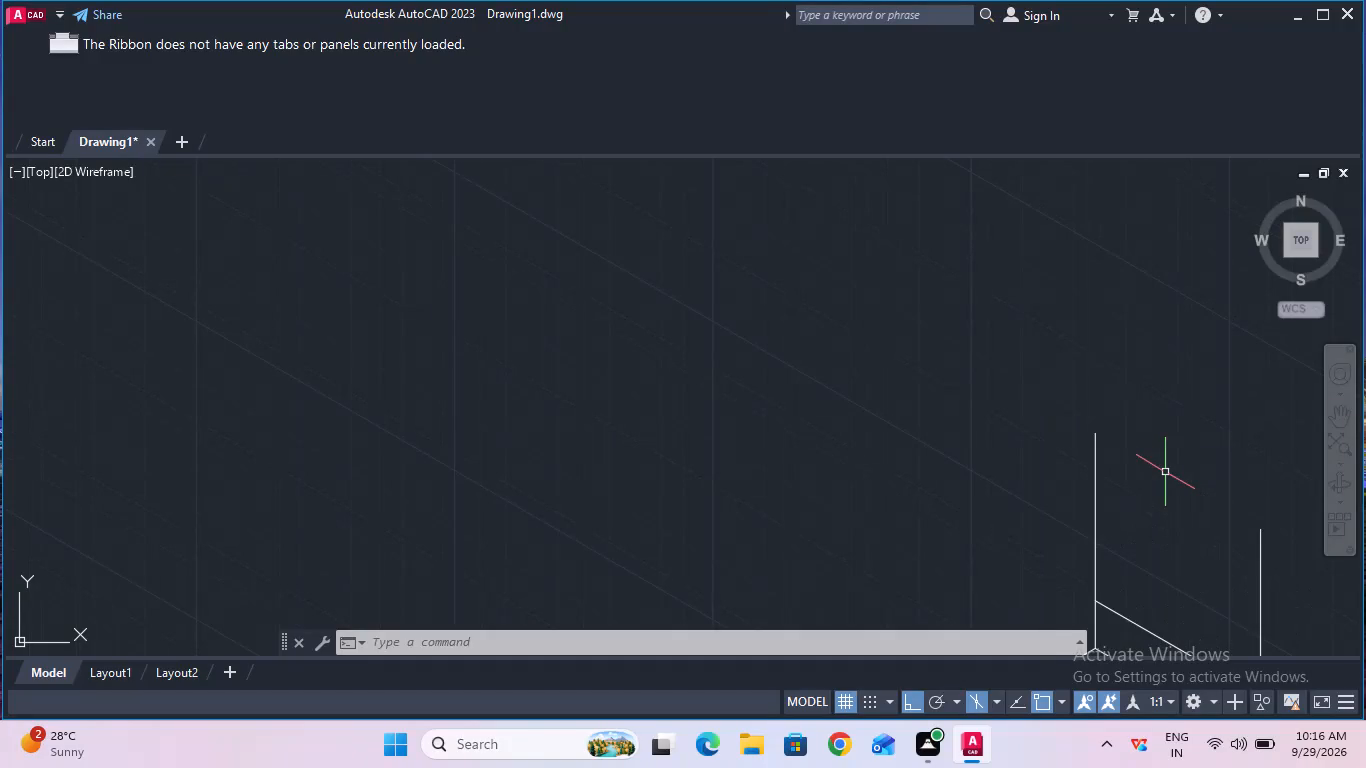
type("li")
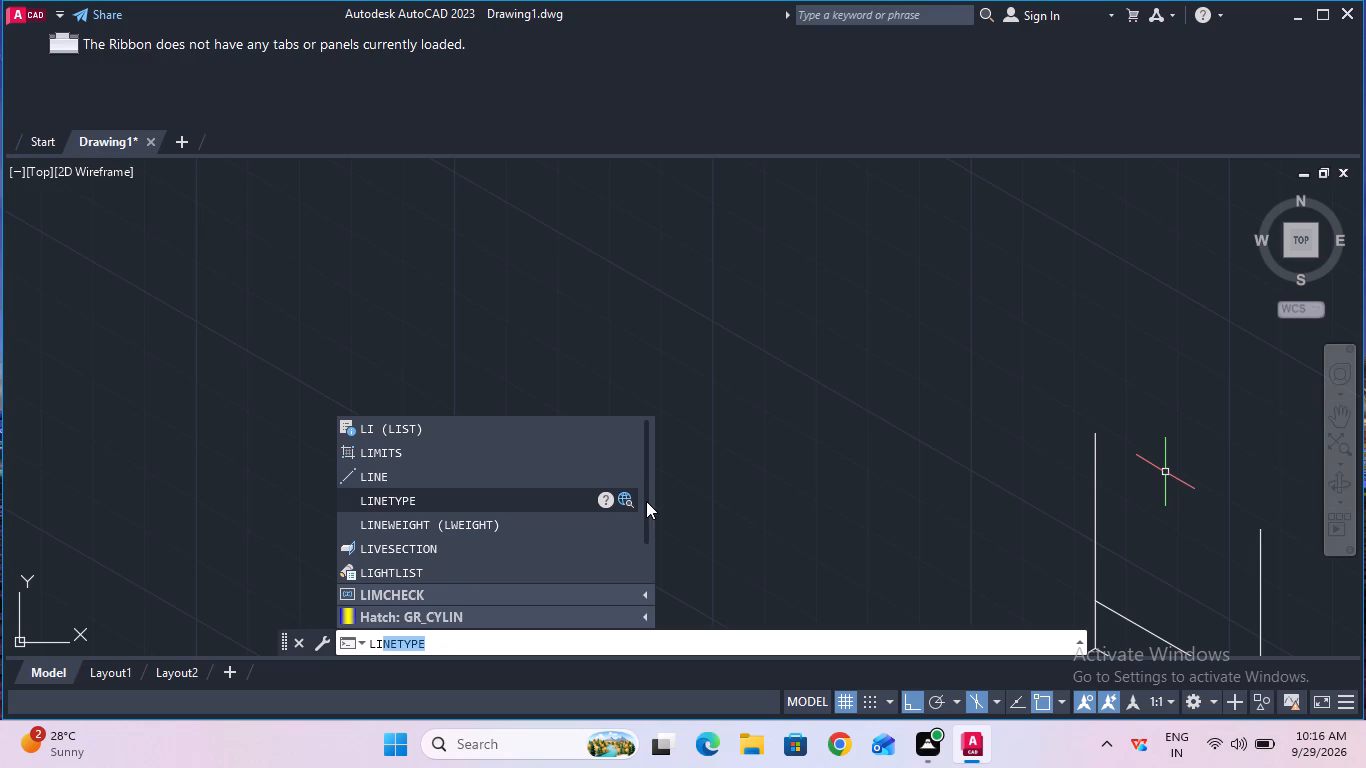
left_click_drag(646, 501, 645, 531)
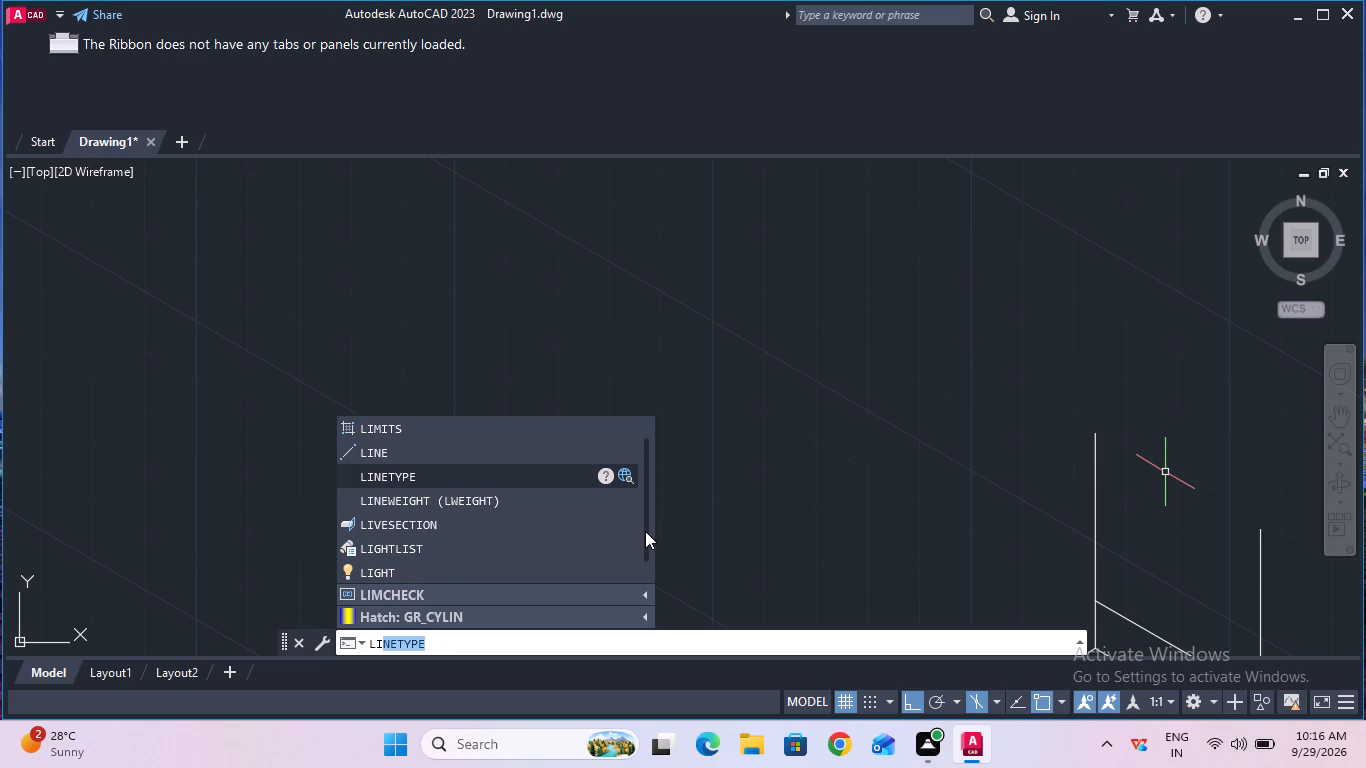
left_click_drag(645, 531, 642, 474)
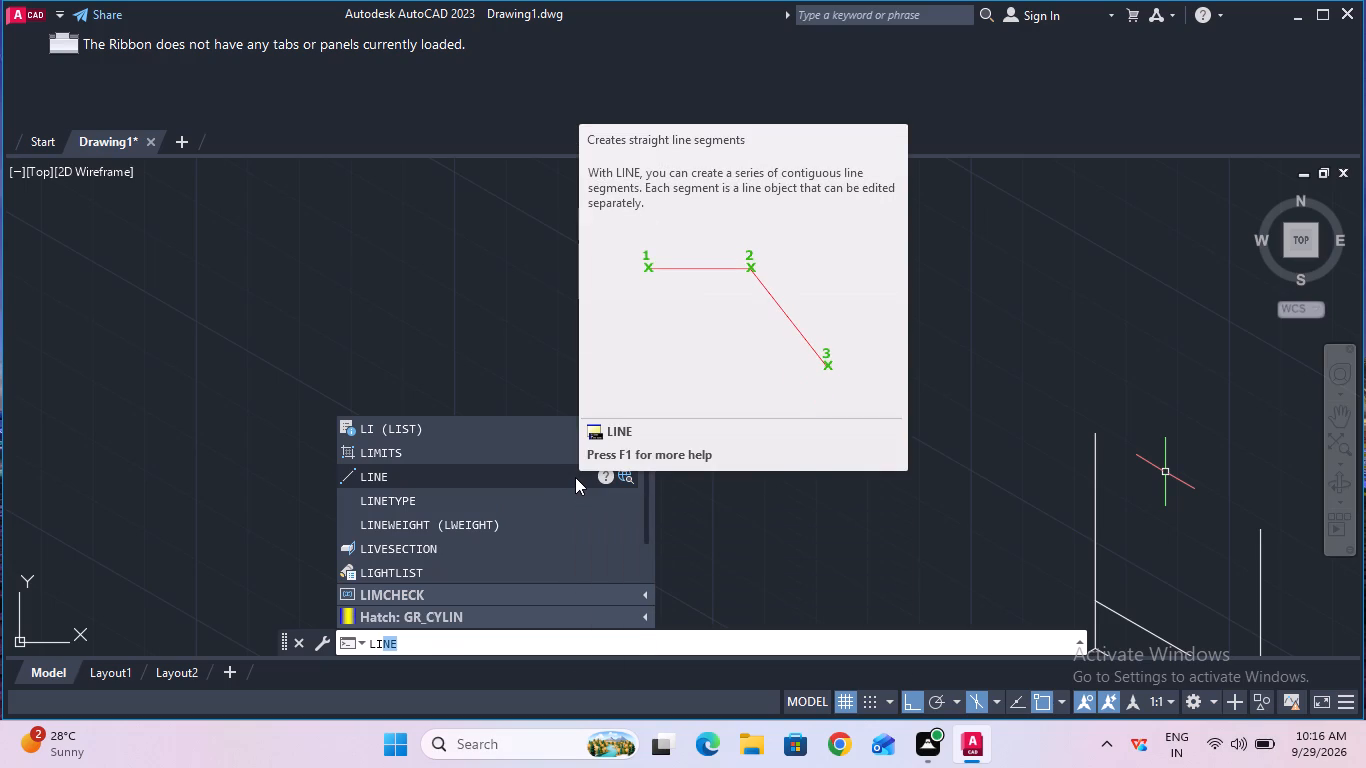
left_click(541, 473)
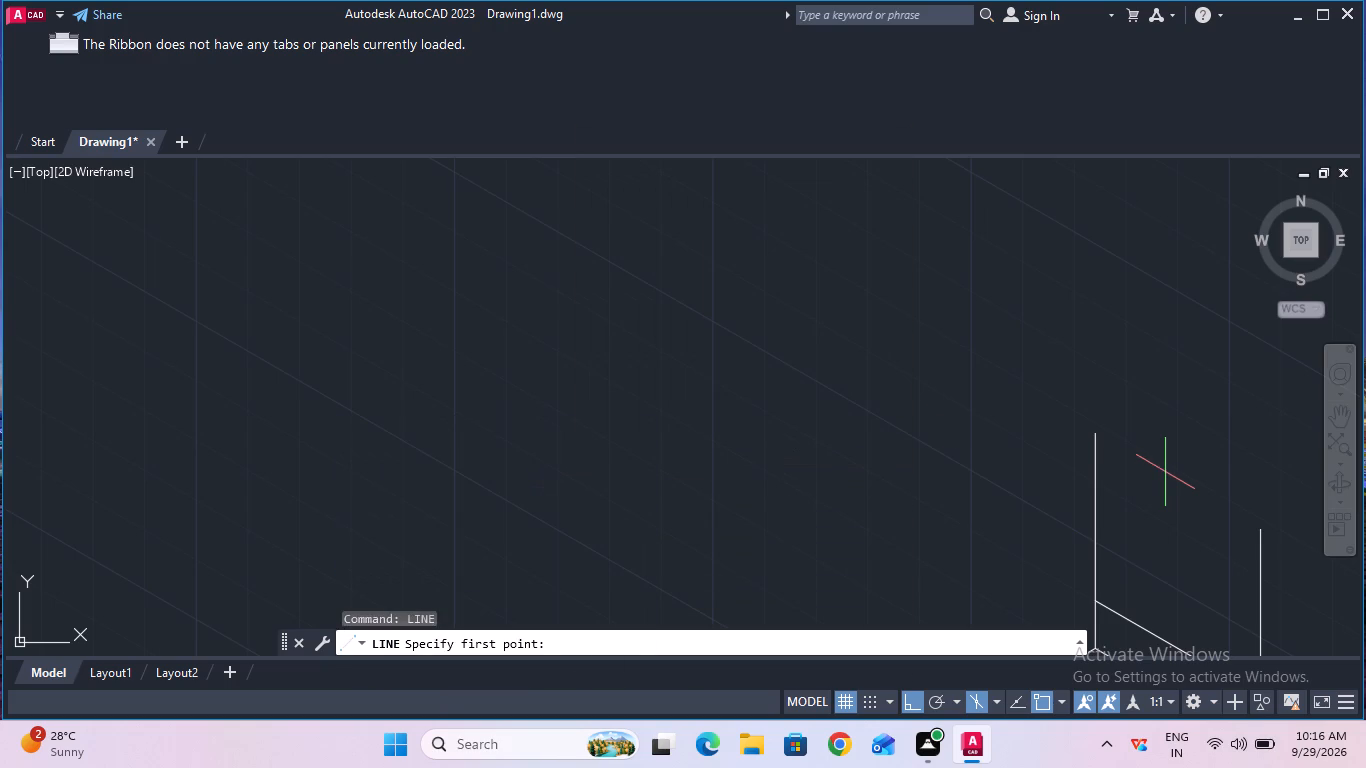
left_click(1096, 432)
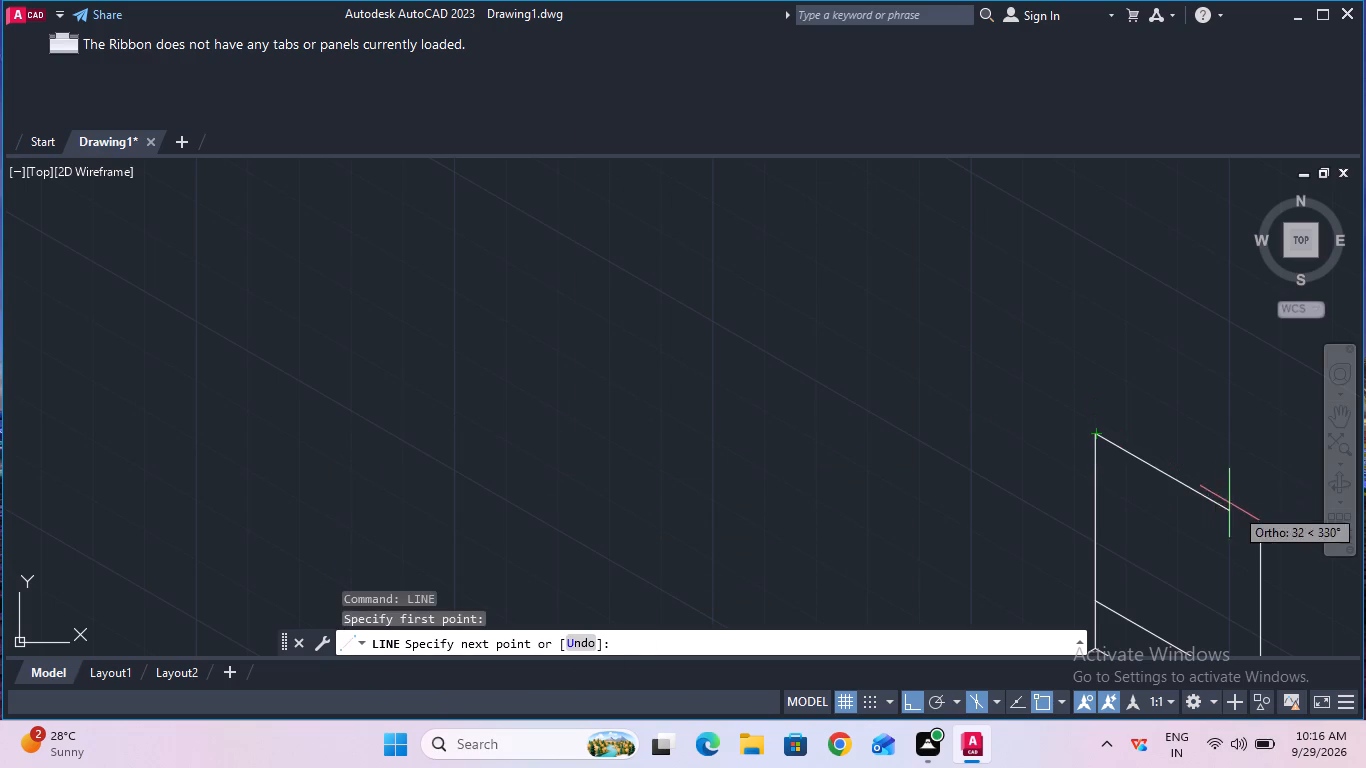
left_click(1261, 528)
key("Escape")
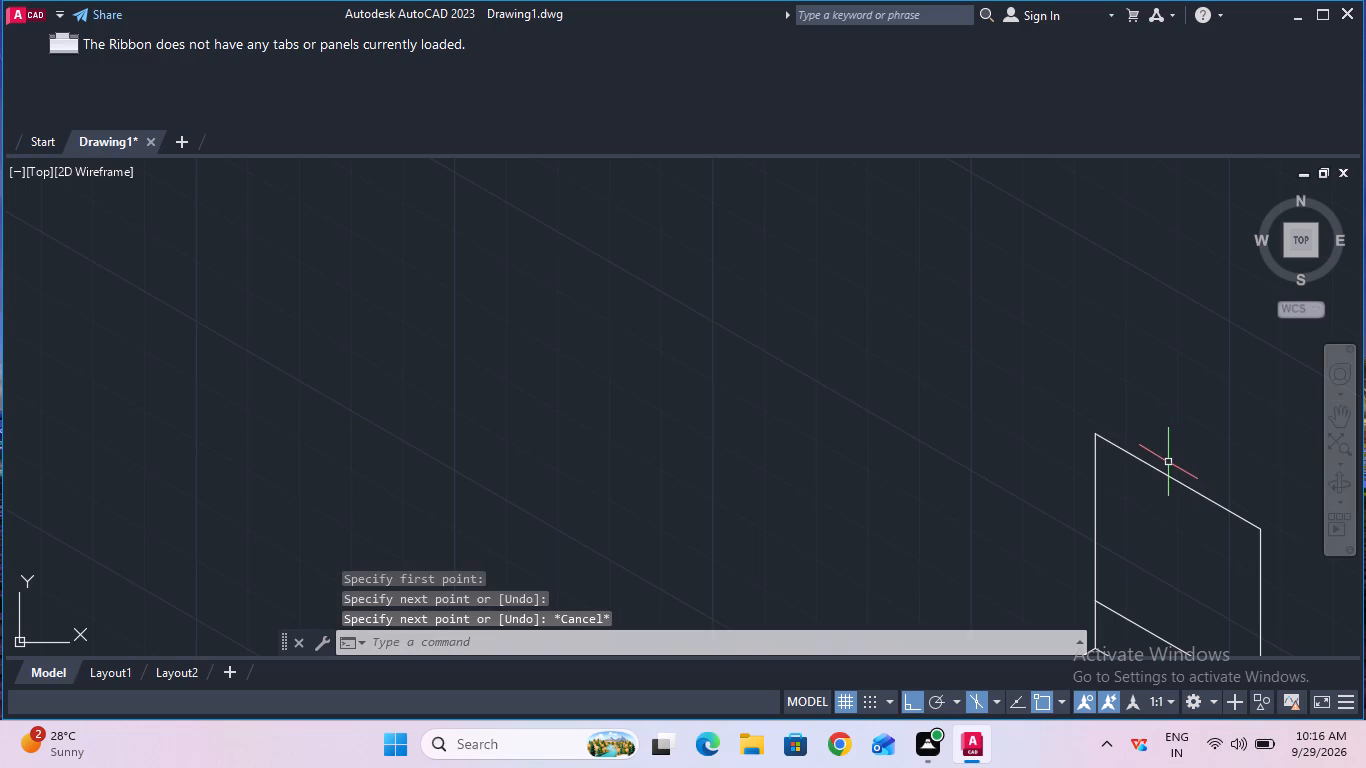
Draw an isocircle of radius 20 mm in the left isoplane, centred on the midpoint of the upright's top line.
type("ell")
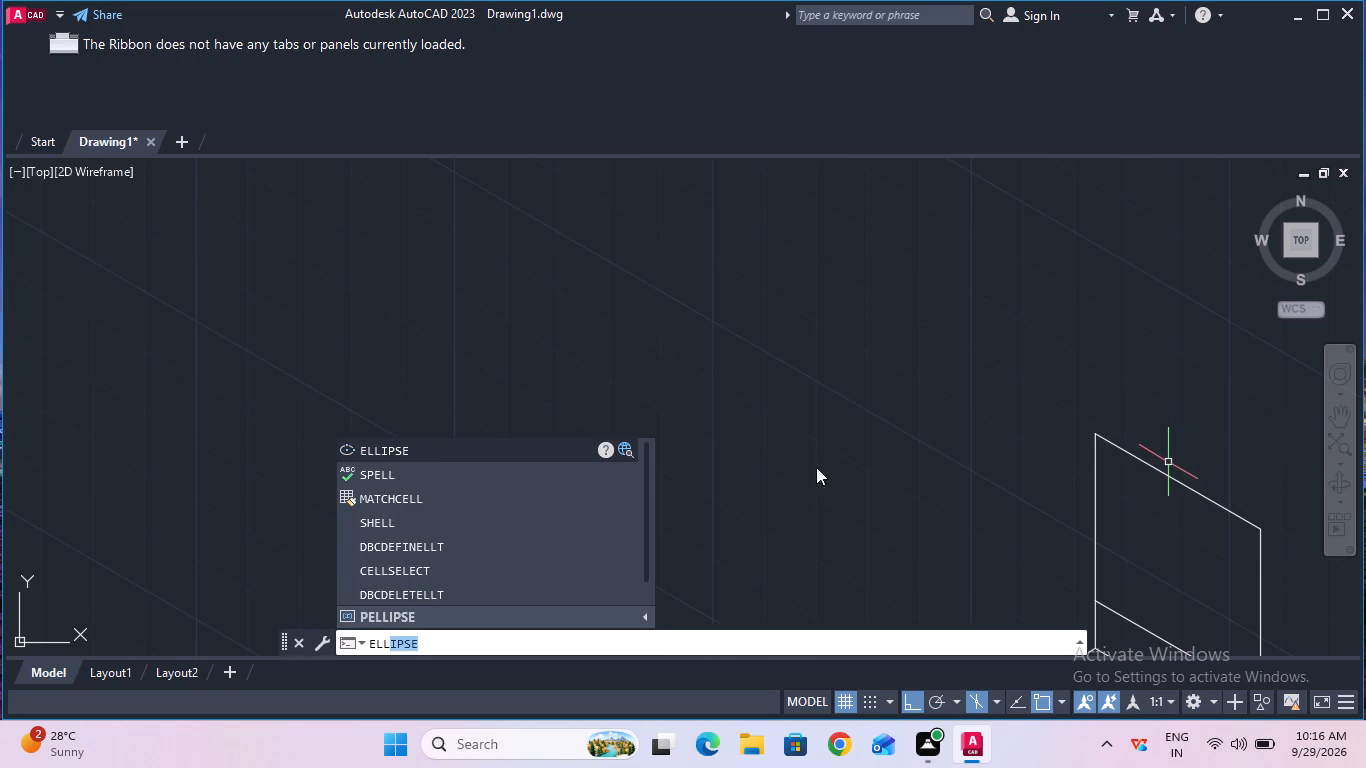
left_click(525, 454)
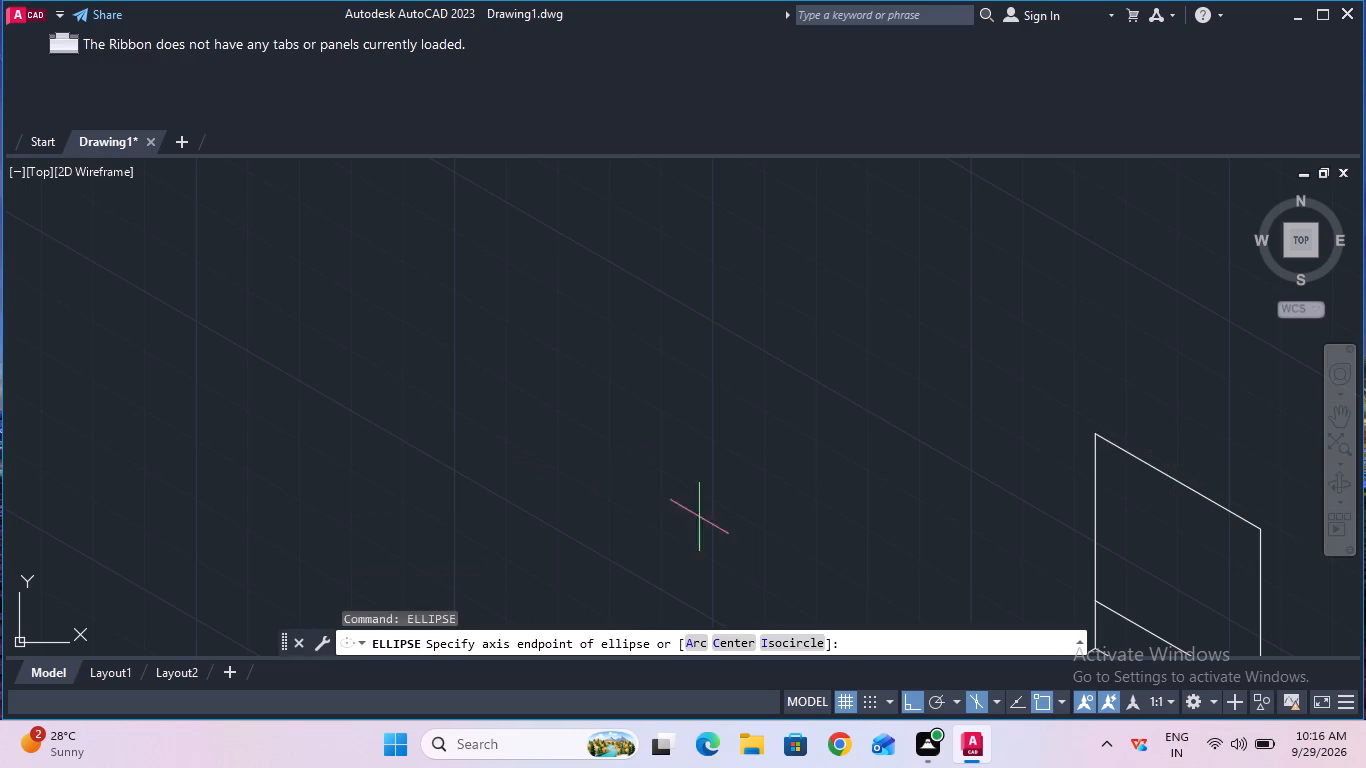
left_click(794, 647)
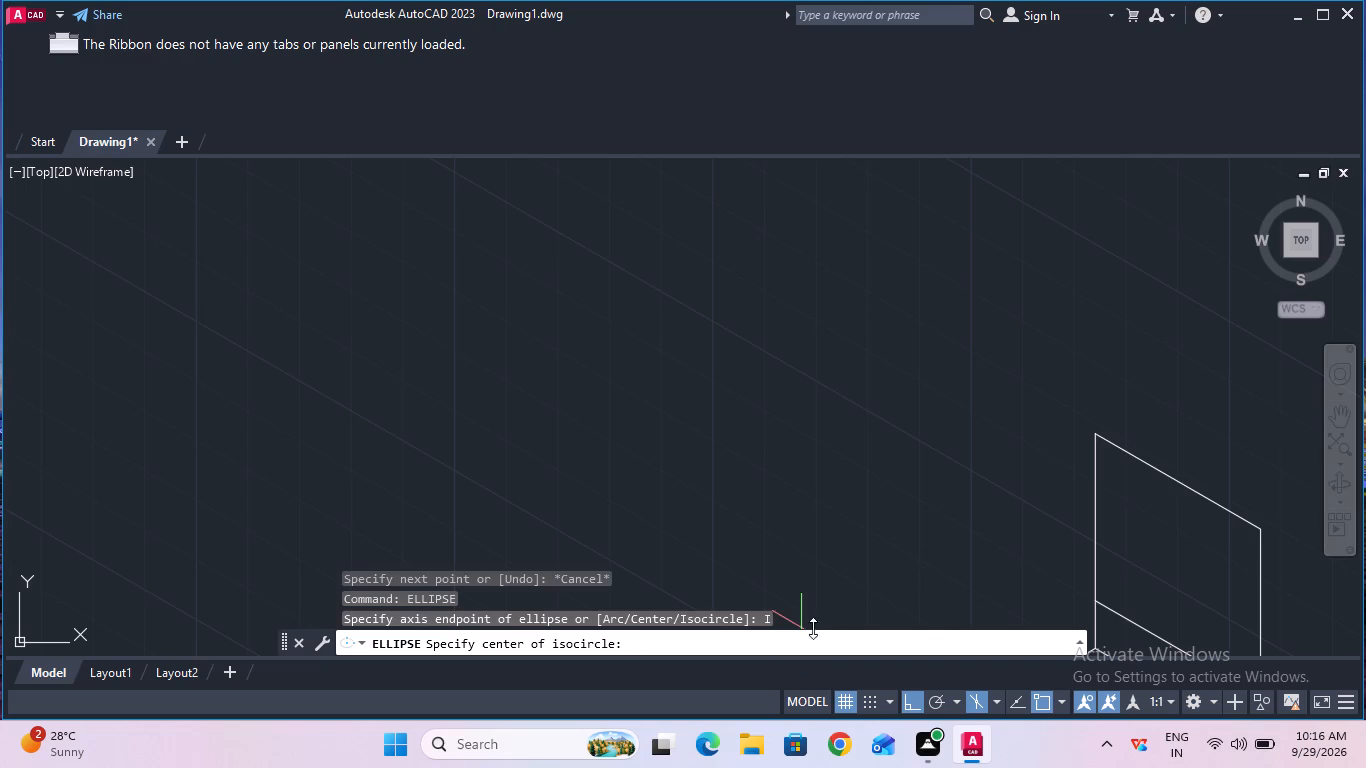
left_click(1177, 485)
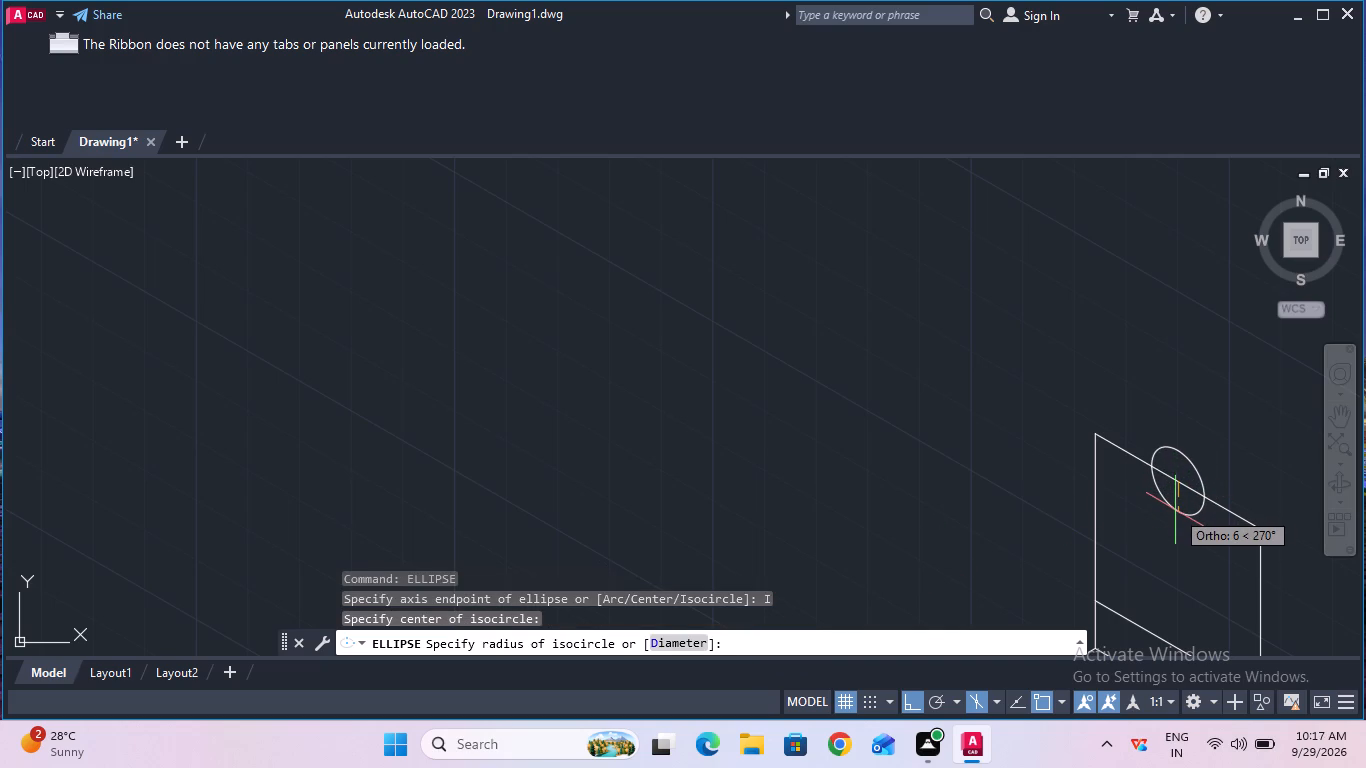
type("20")
key("Return")
key("Escape")
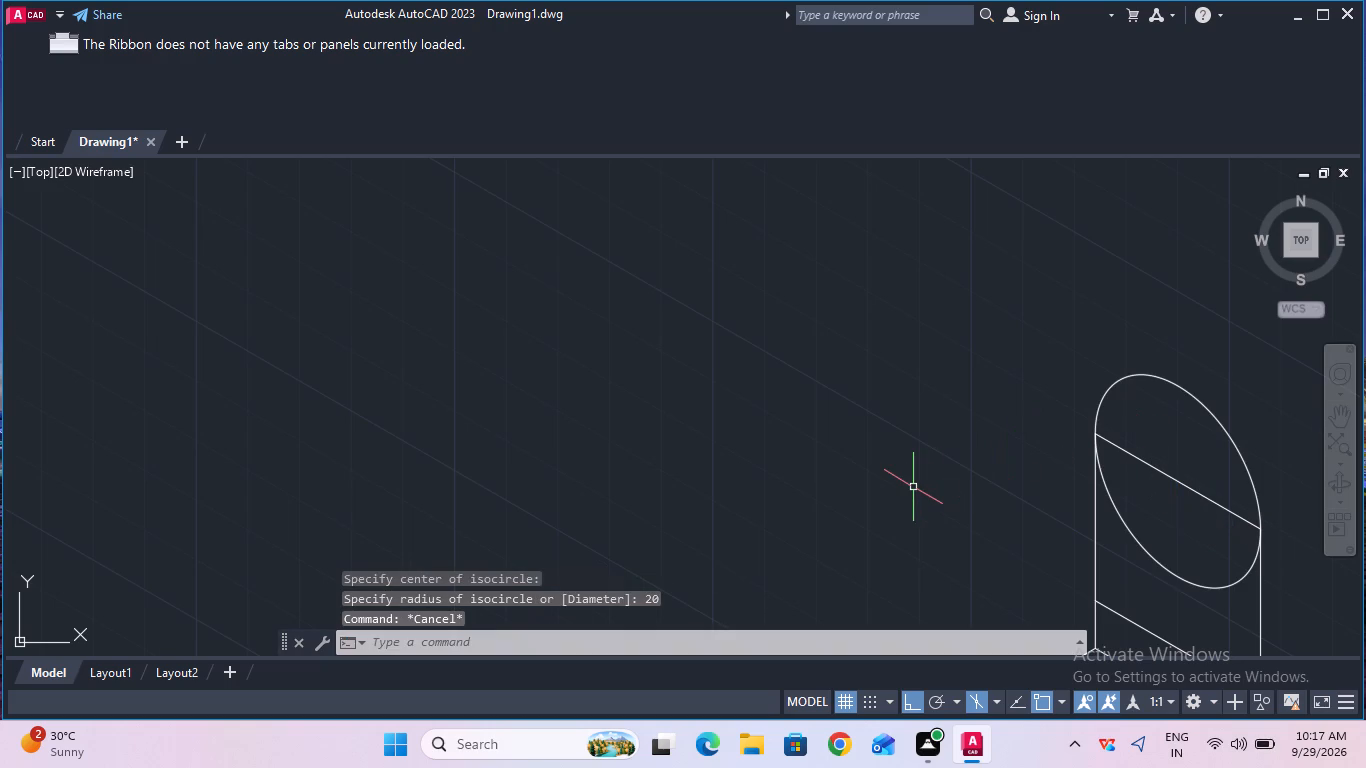
Trim away the lower half of the radius 20 isocircle and the slanted line across it, leaving a rounded top on the upright.
type("tr")
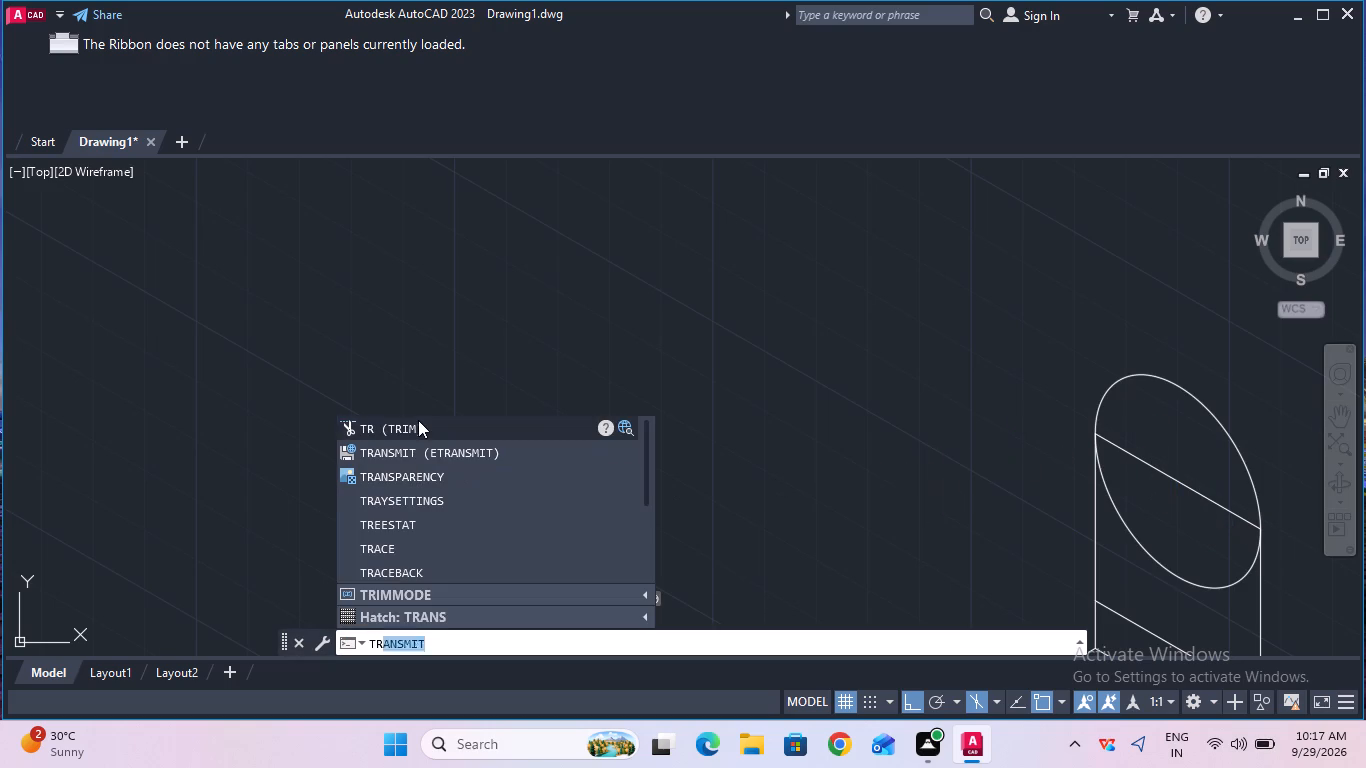
left_click(418, 417)
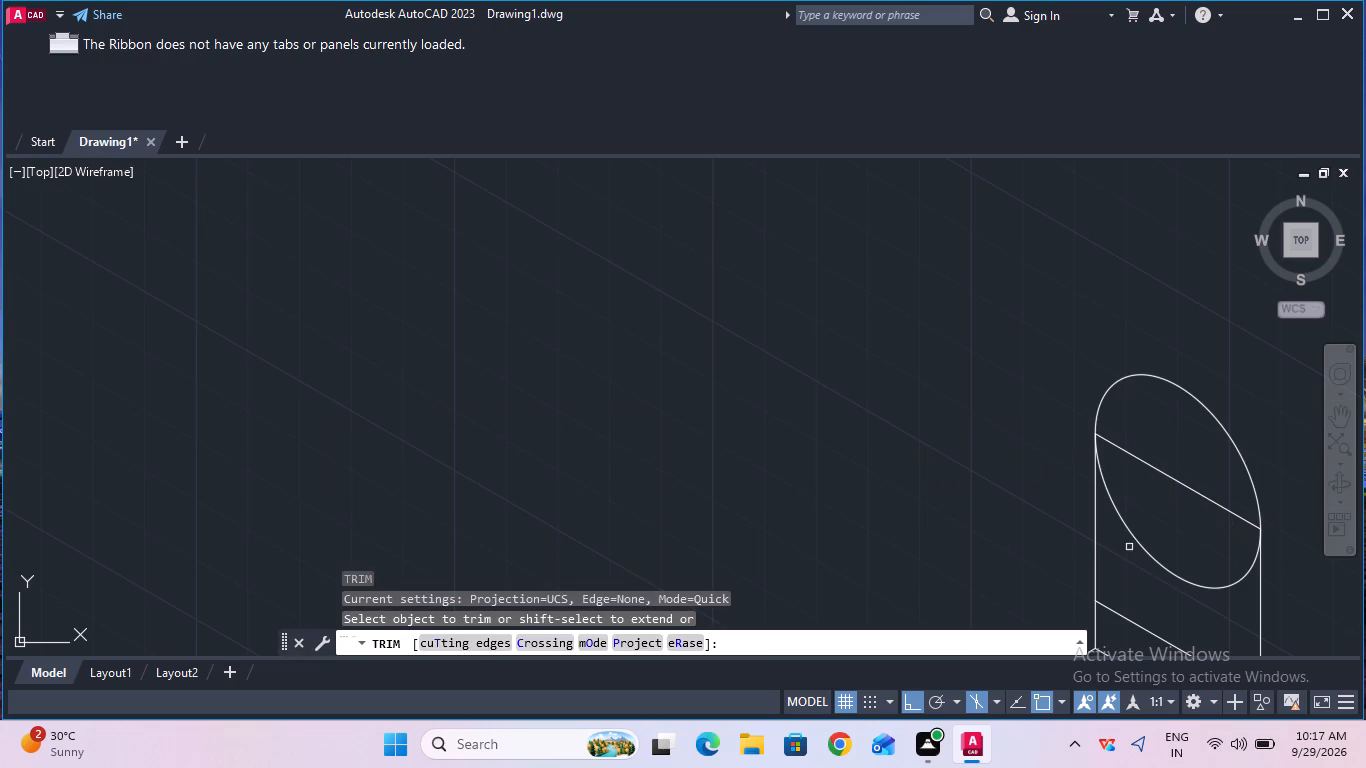
left_click(1146, 549)
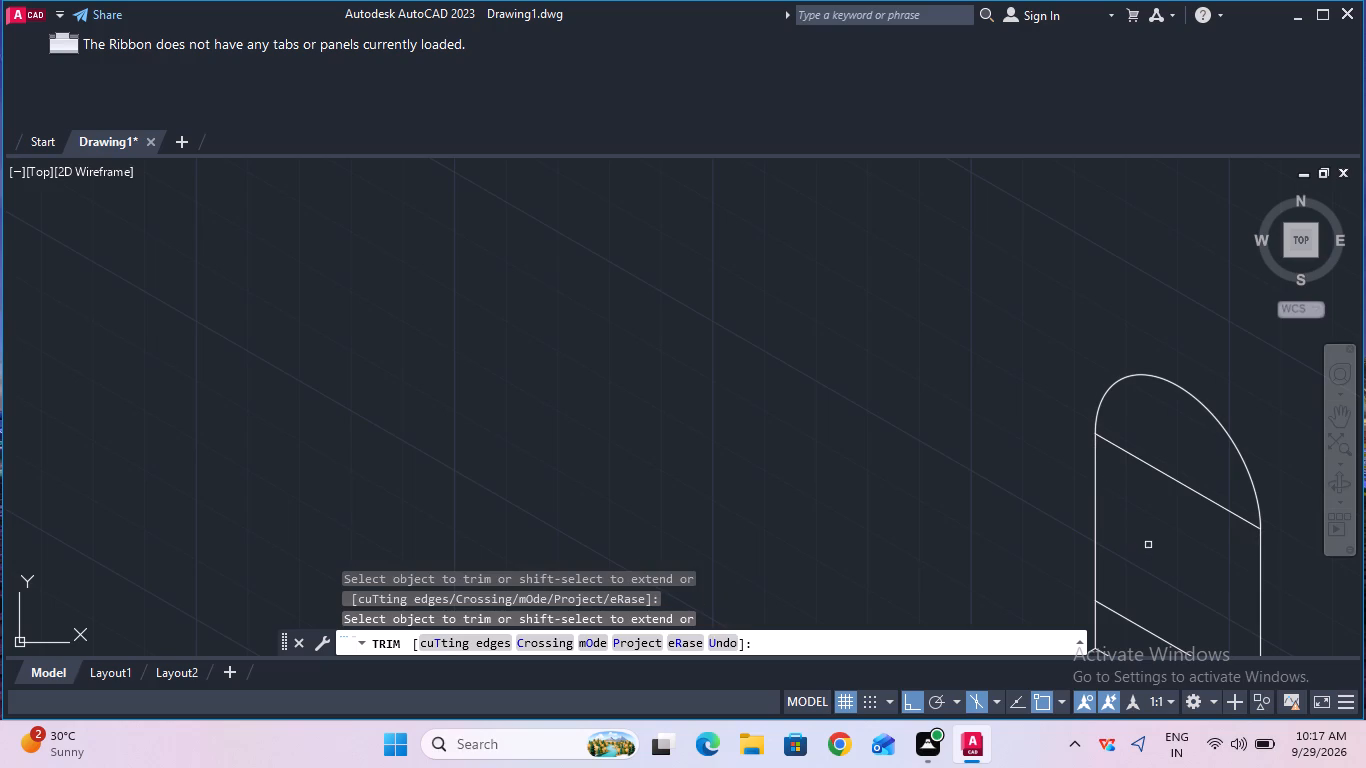
key("Escape")
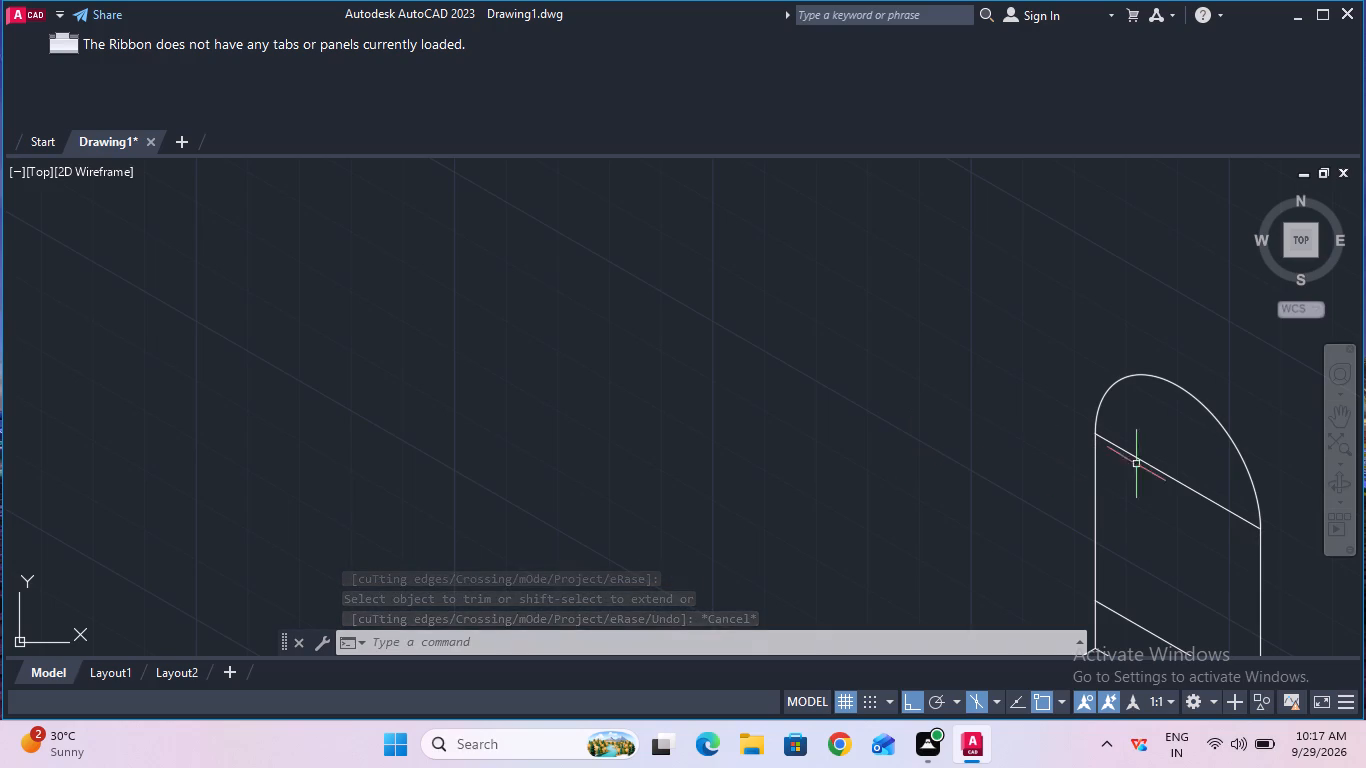
left_click(1190, 485)
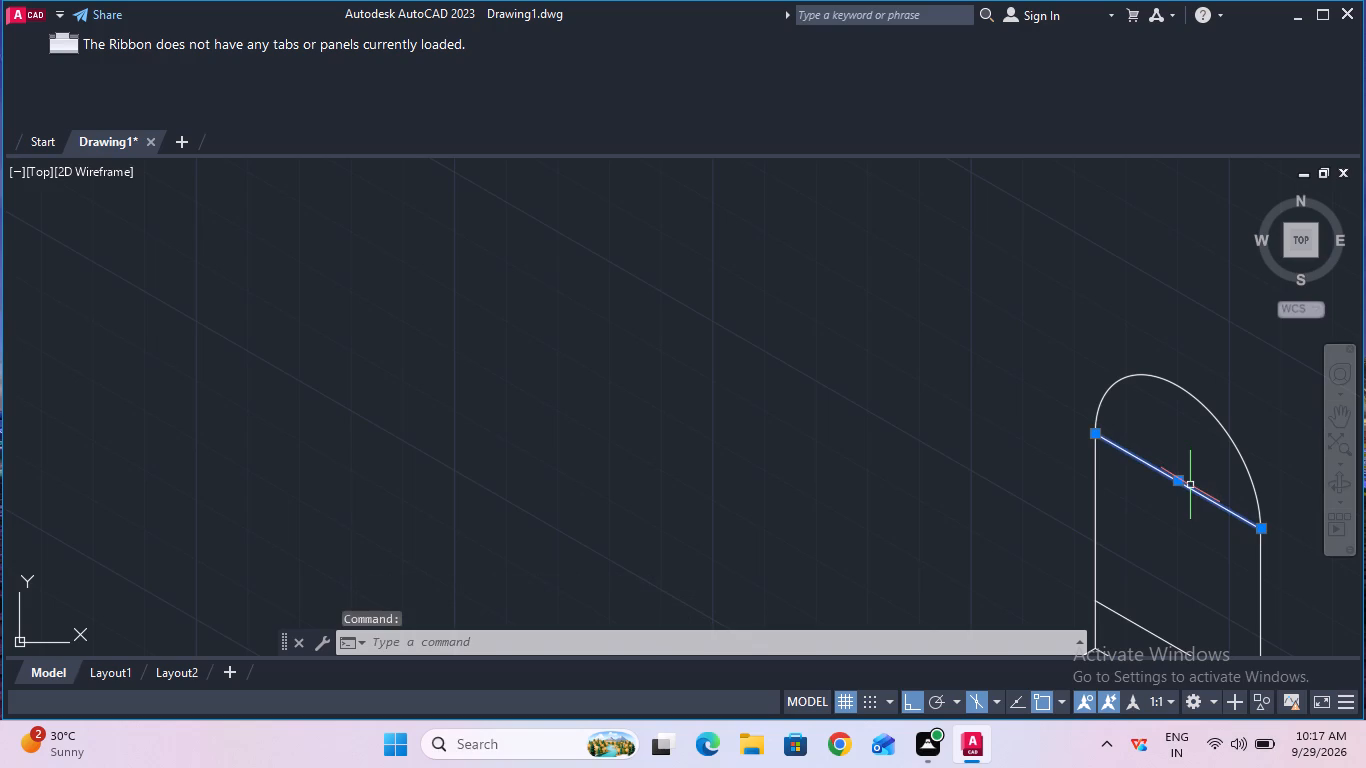
type("tr")
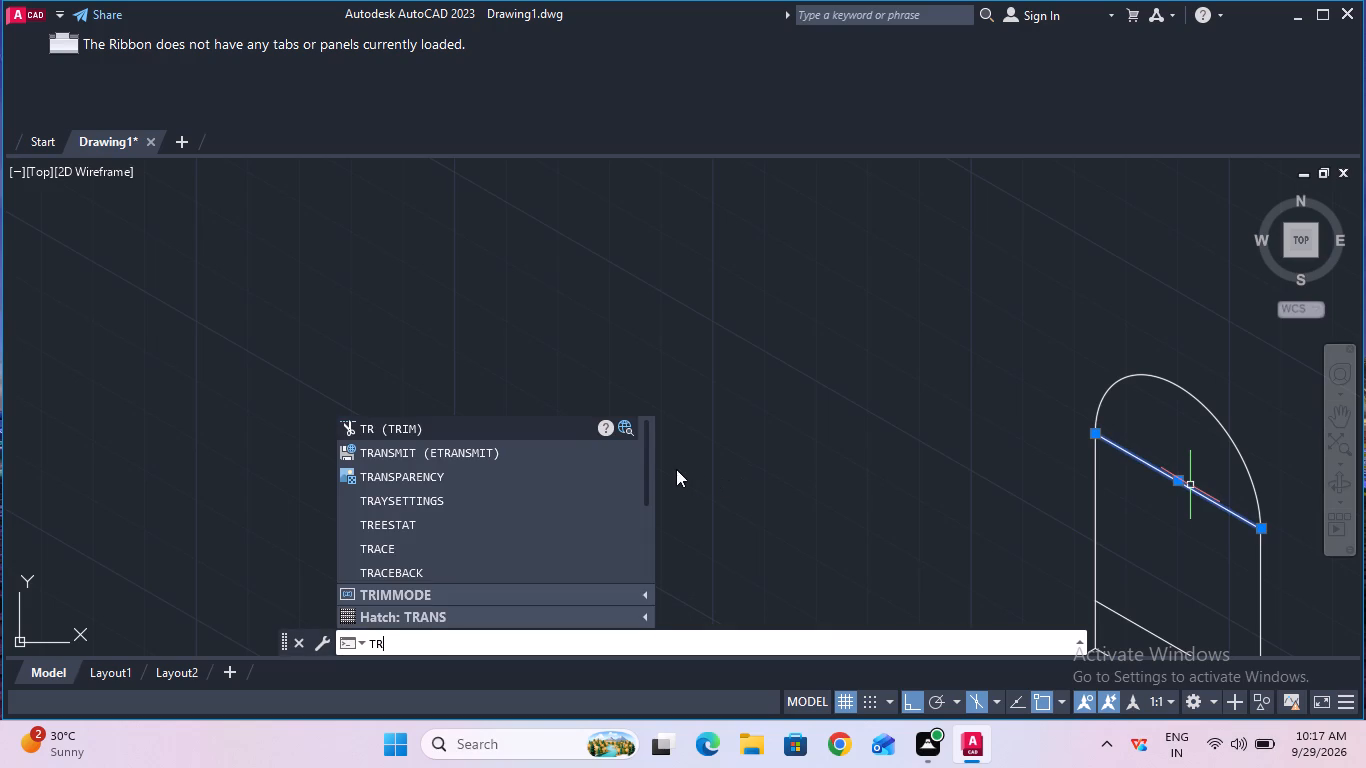
left_click(585, 434)
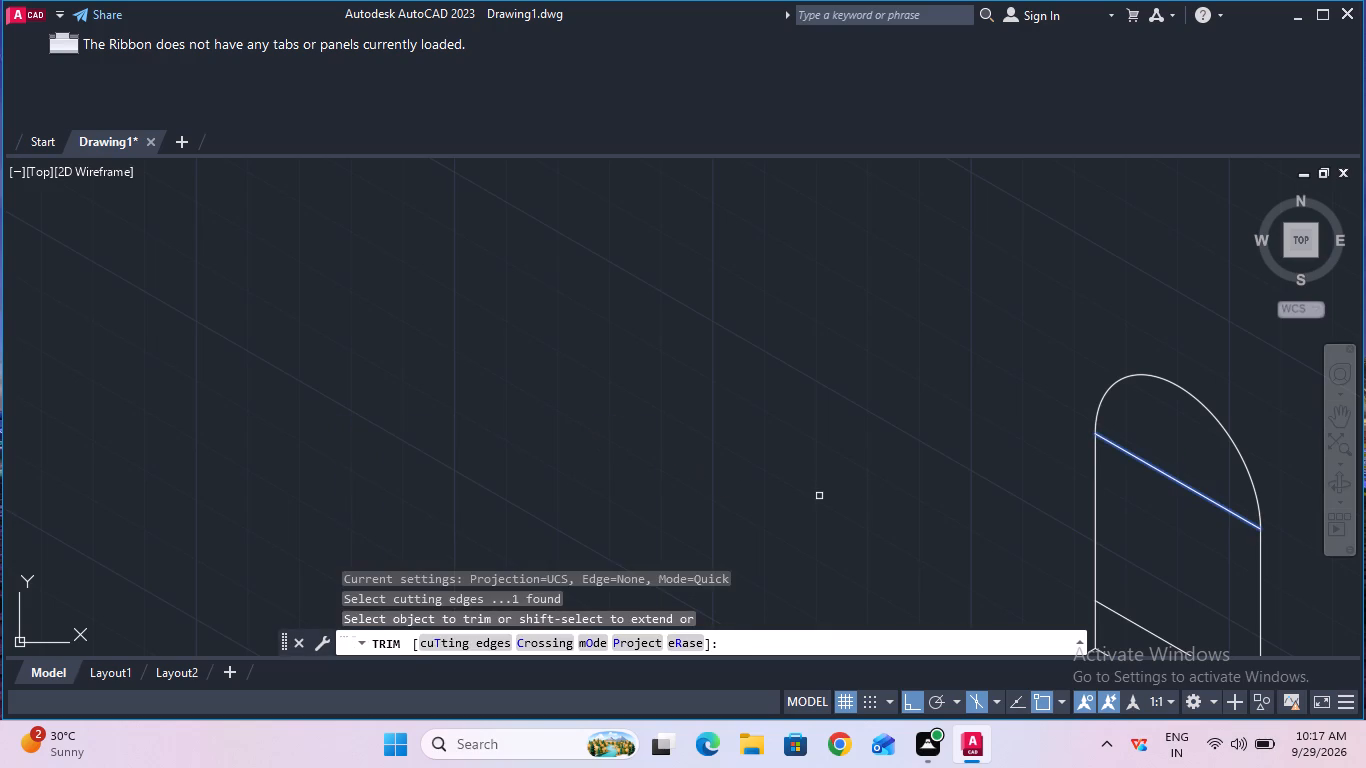
left_click(1138, 461)
scroll(1138, 461, "down", 1, "ctrl")
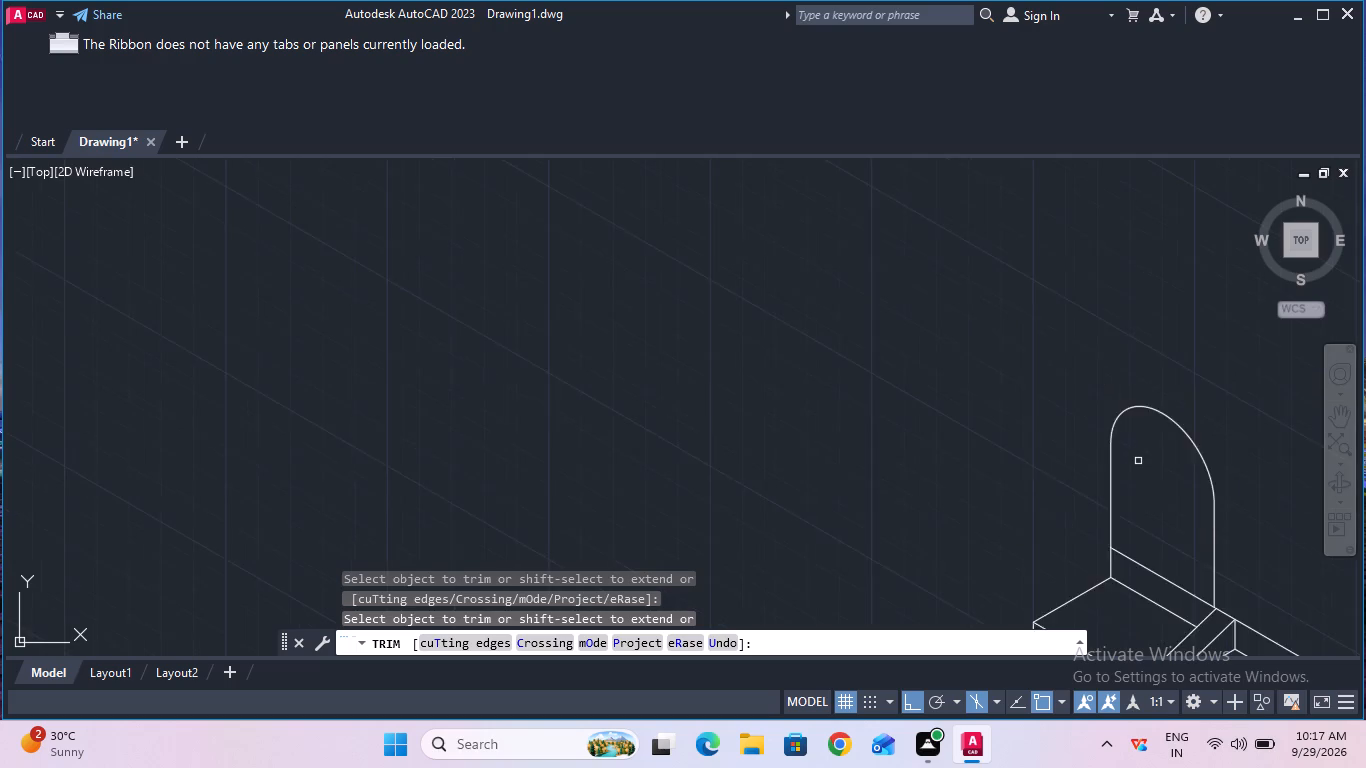
scroll(1138, 461, "down", 1, "ctrl")
key("Escape")
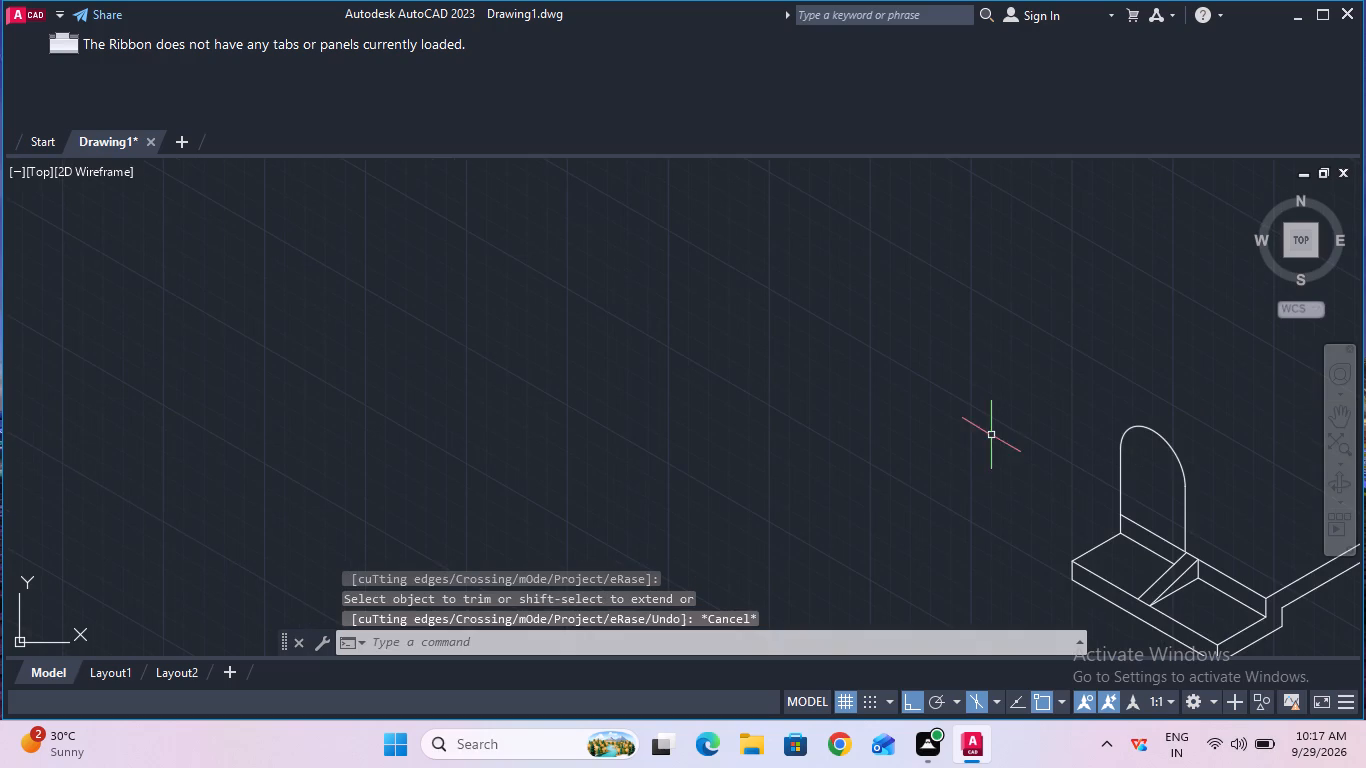
Draw a hole as an isocircle of radius 10 mm, centred on the centre of the upright's rounded top.
scroll(1164, 458, "up", 3, "ctrl")
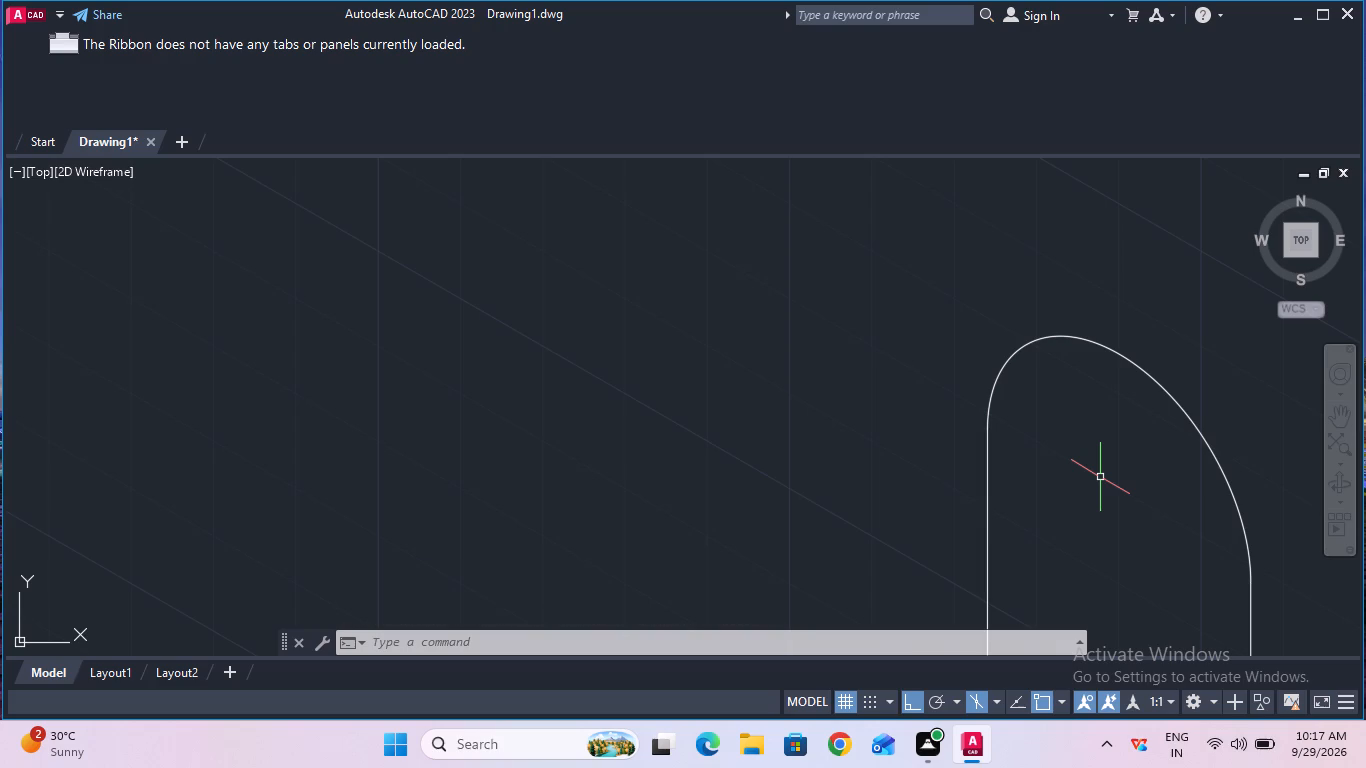
type("ell")
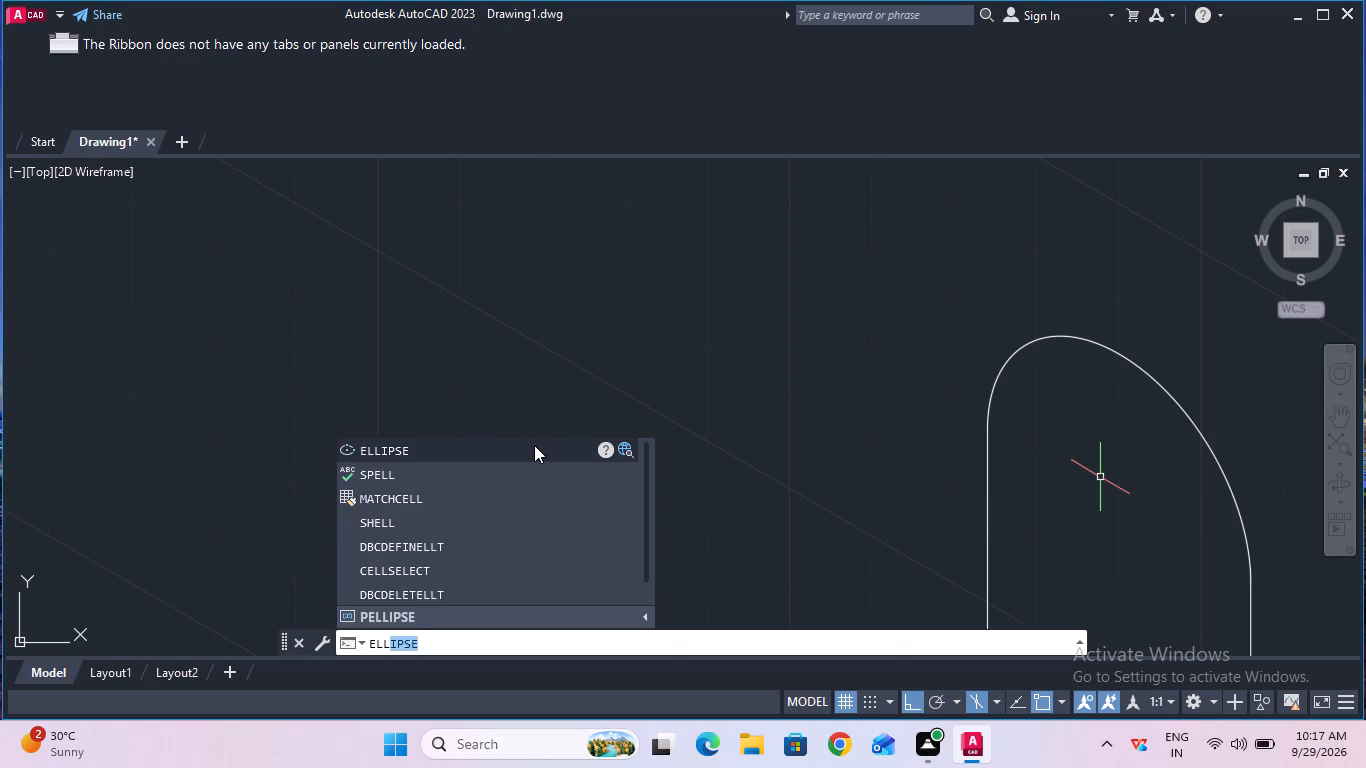
left_click(534, 445)
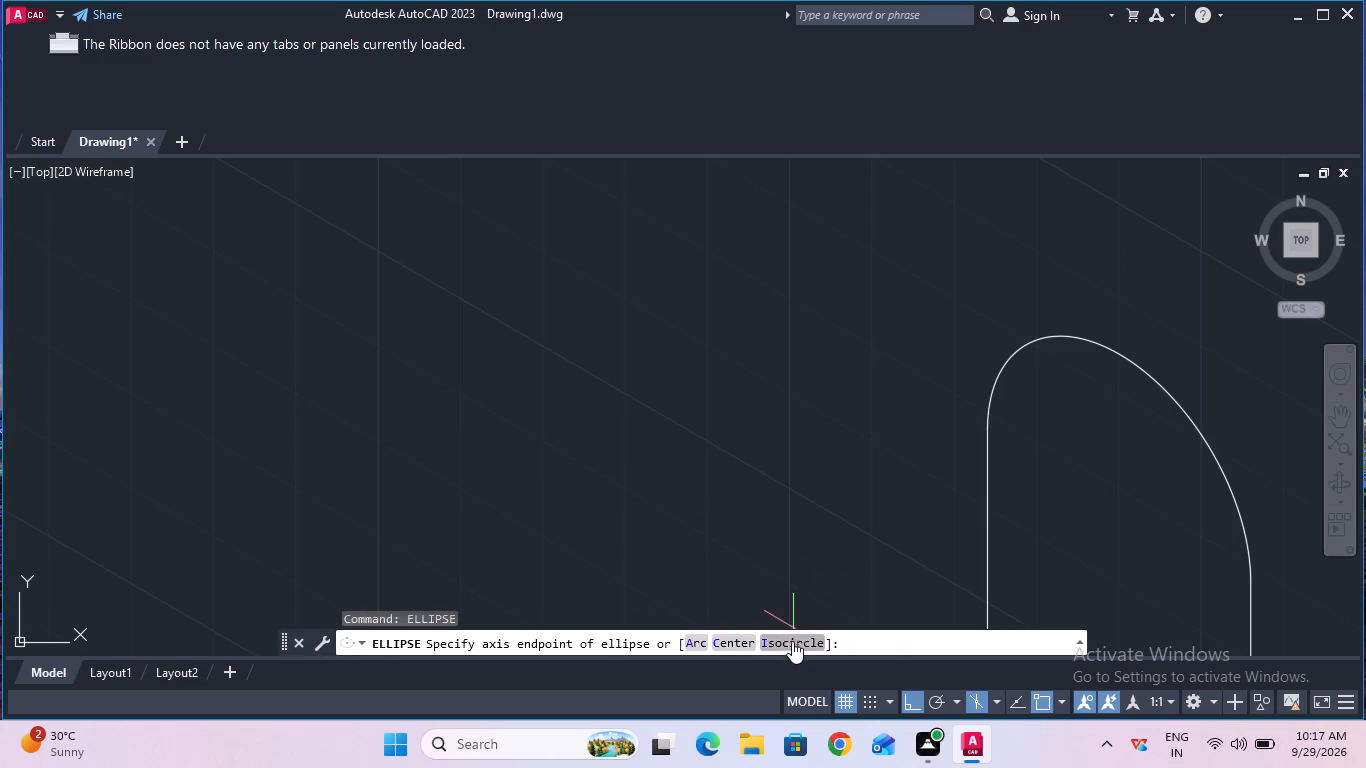
left_click(790, 645)
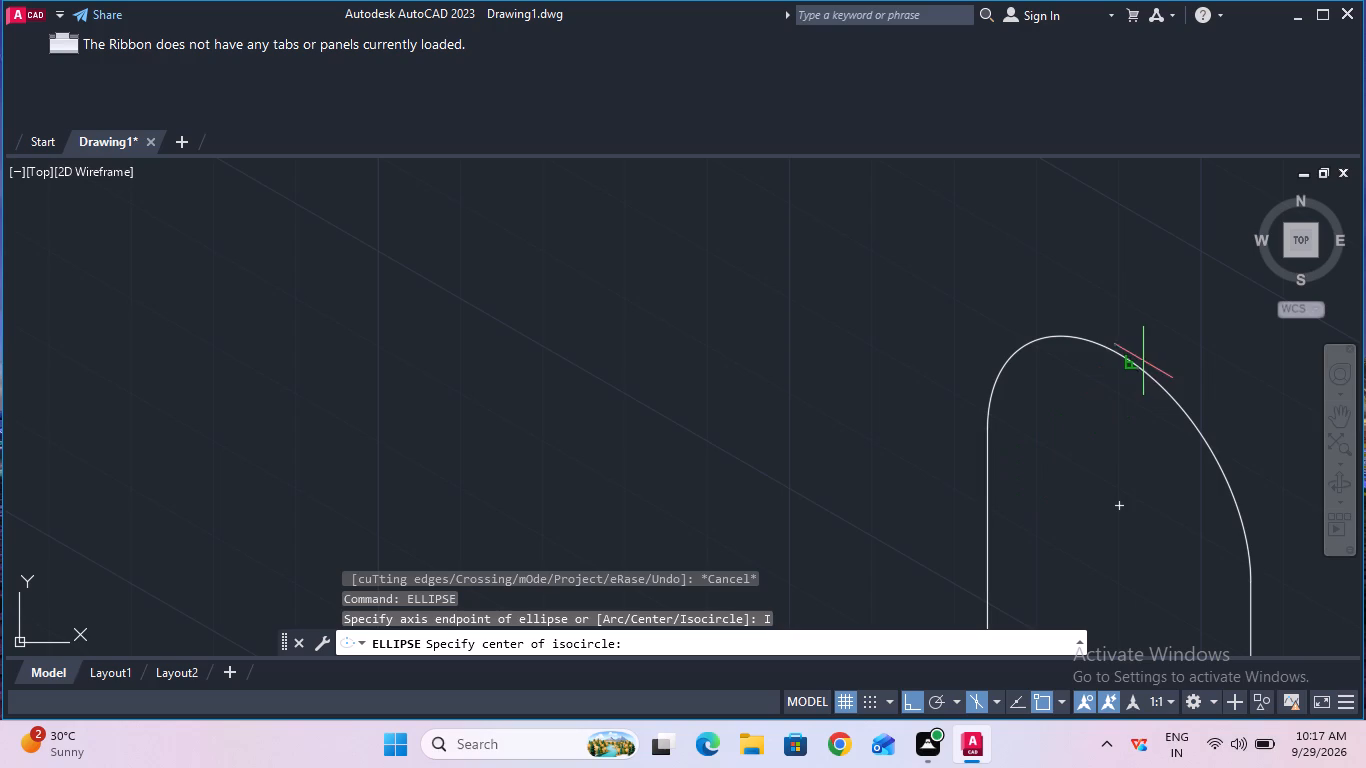
left_click(1121, 506)
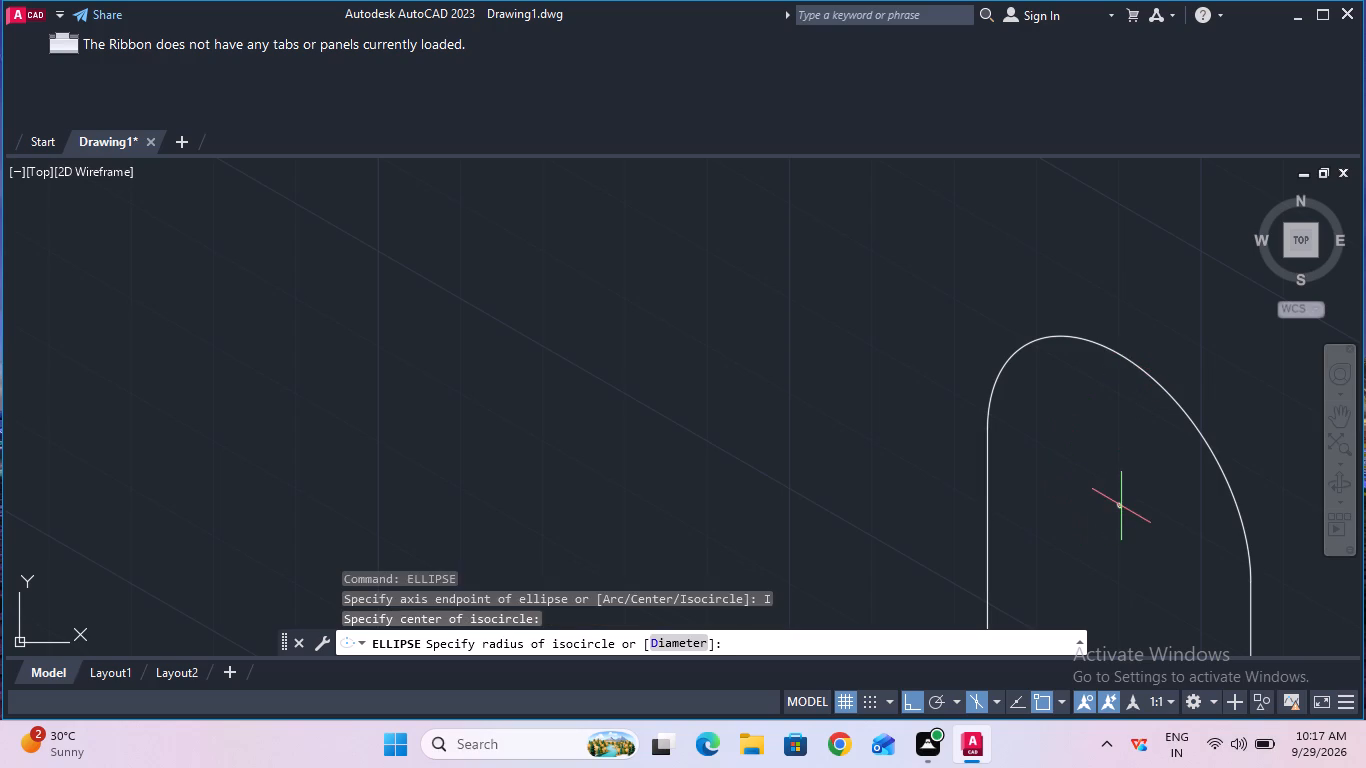
key("1")
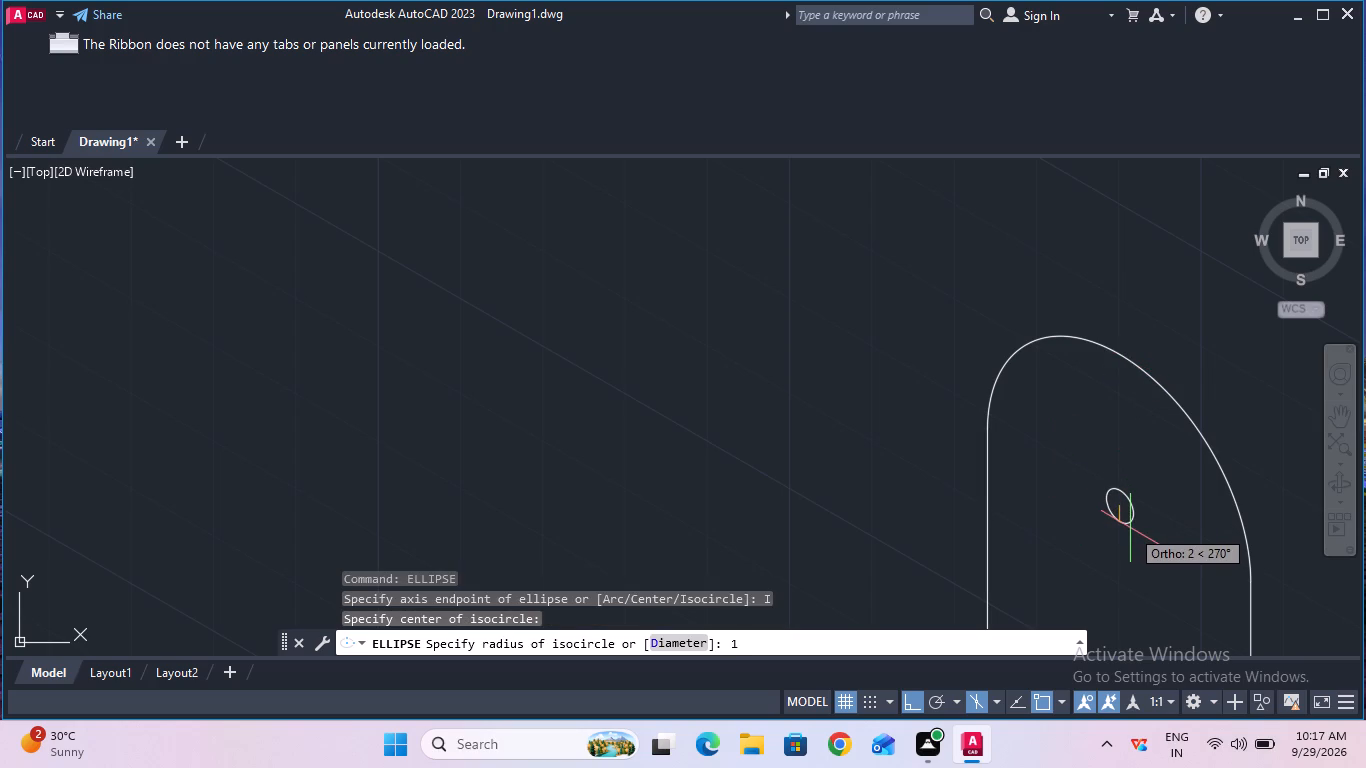
key("0")
key("Return")
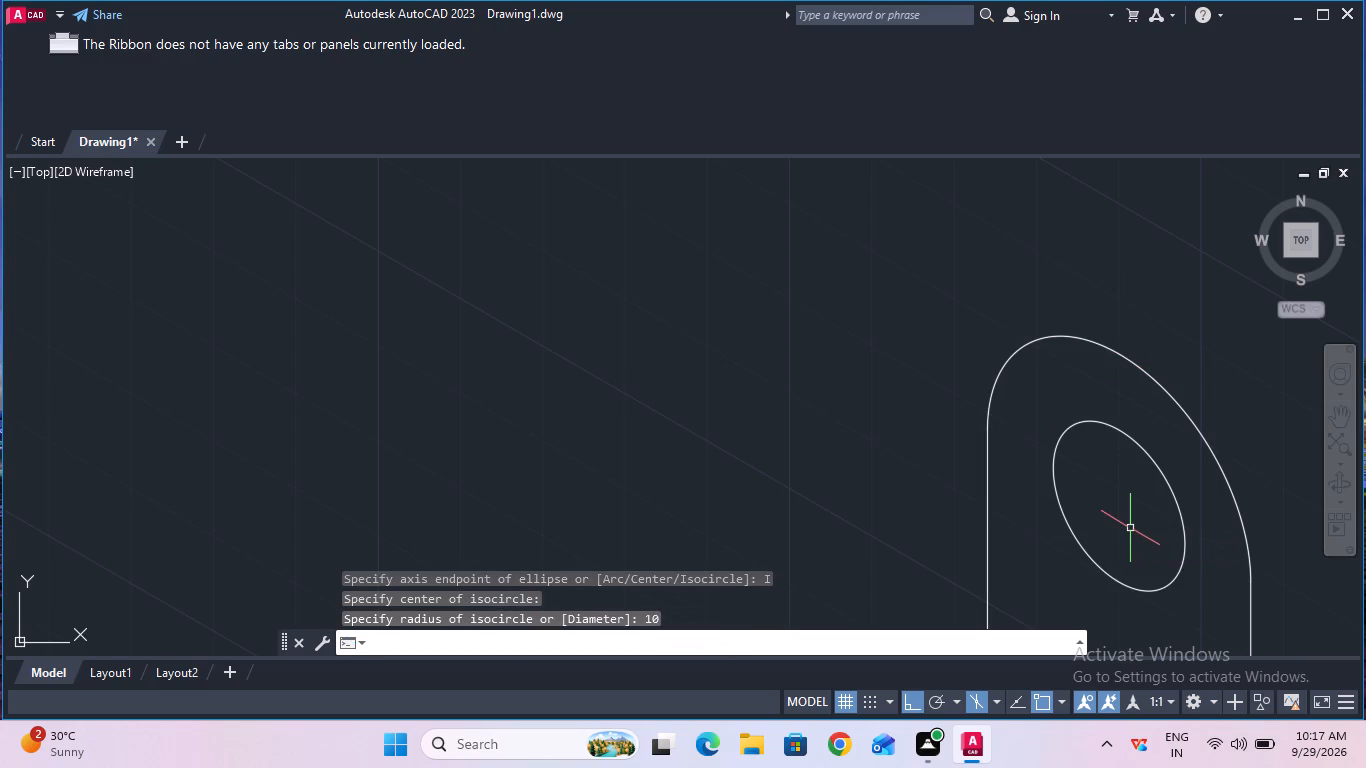
key("Escape")
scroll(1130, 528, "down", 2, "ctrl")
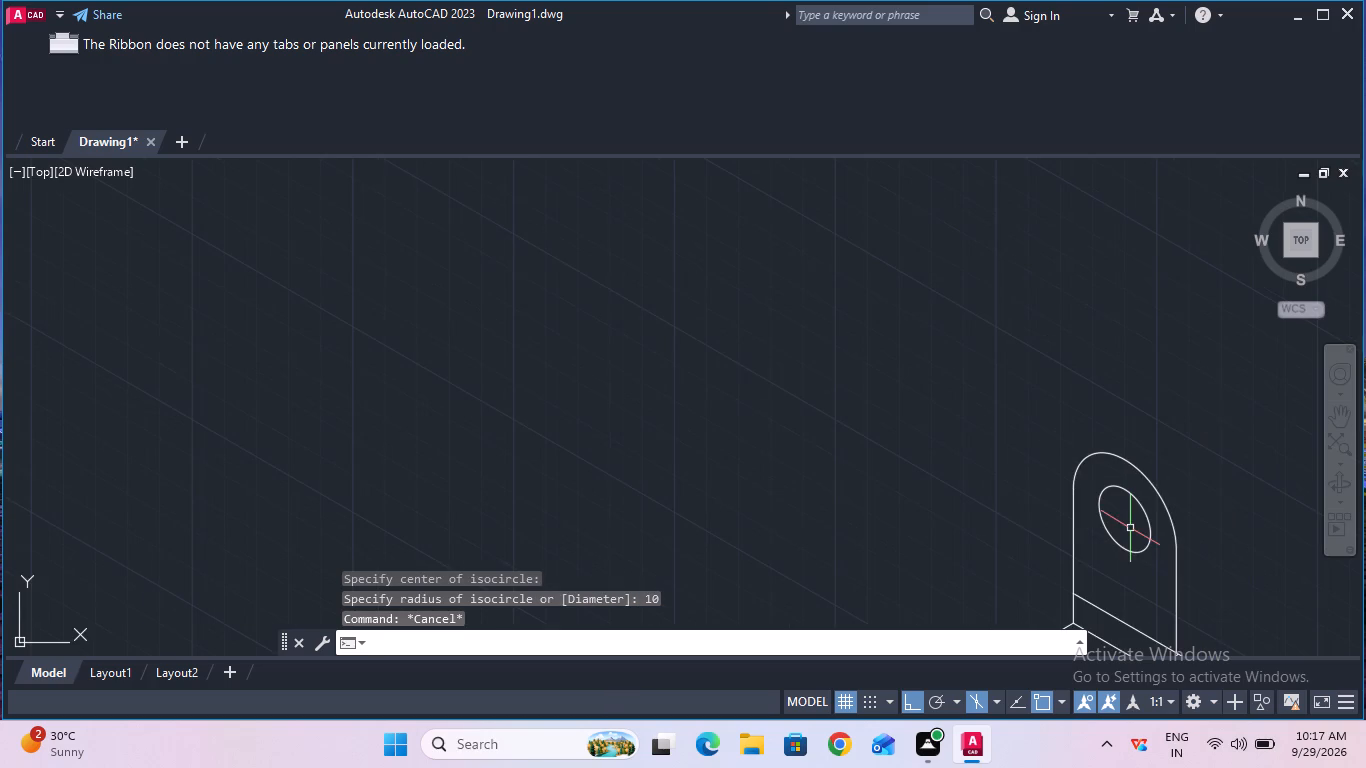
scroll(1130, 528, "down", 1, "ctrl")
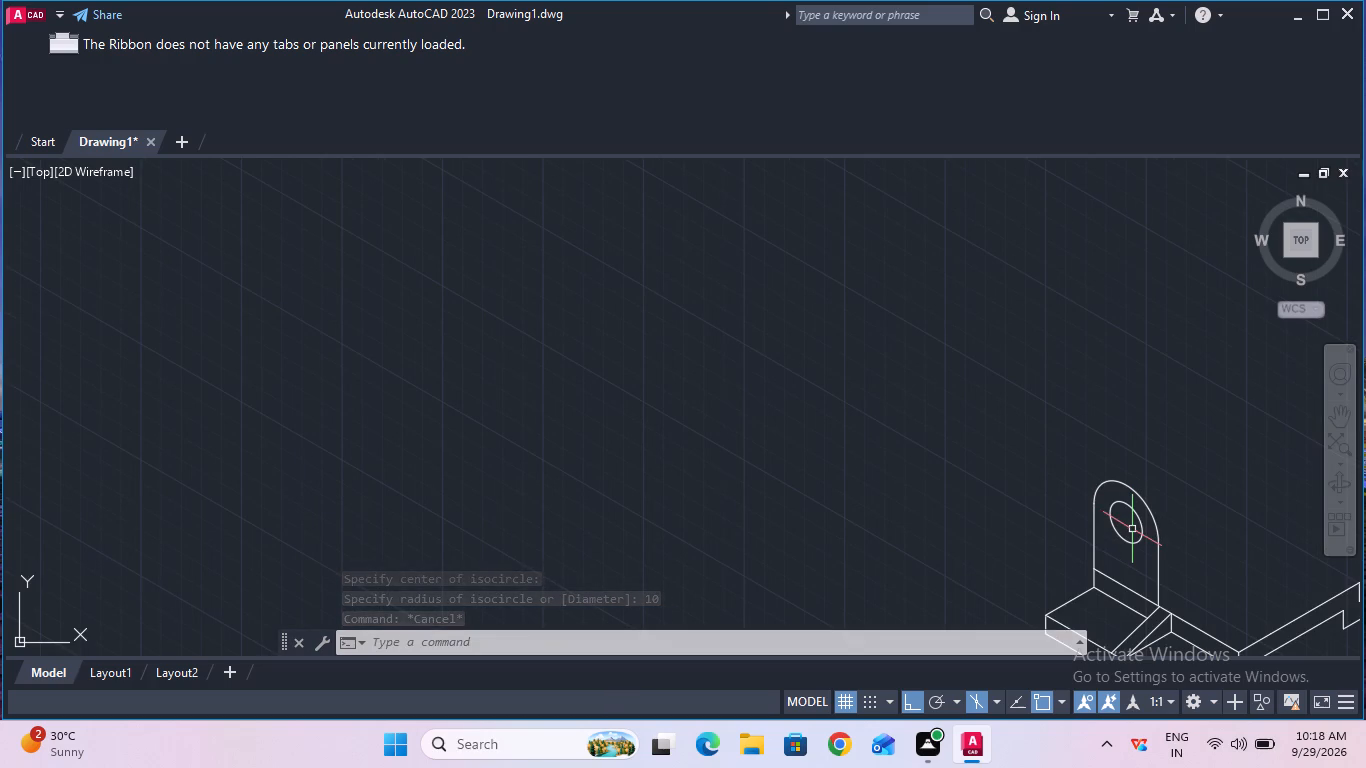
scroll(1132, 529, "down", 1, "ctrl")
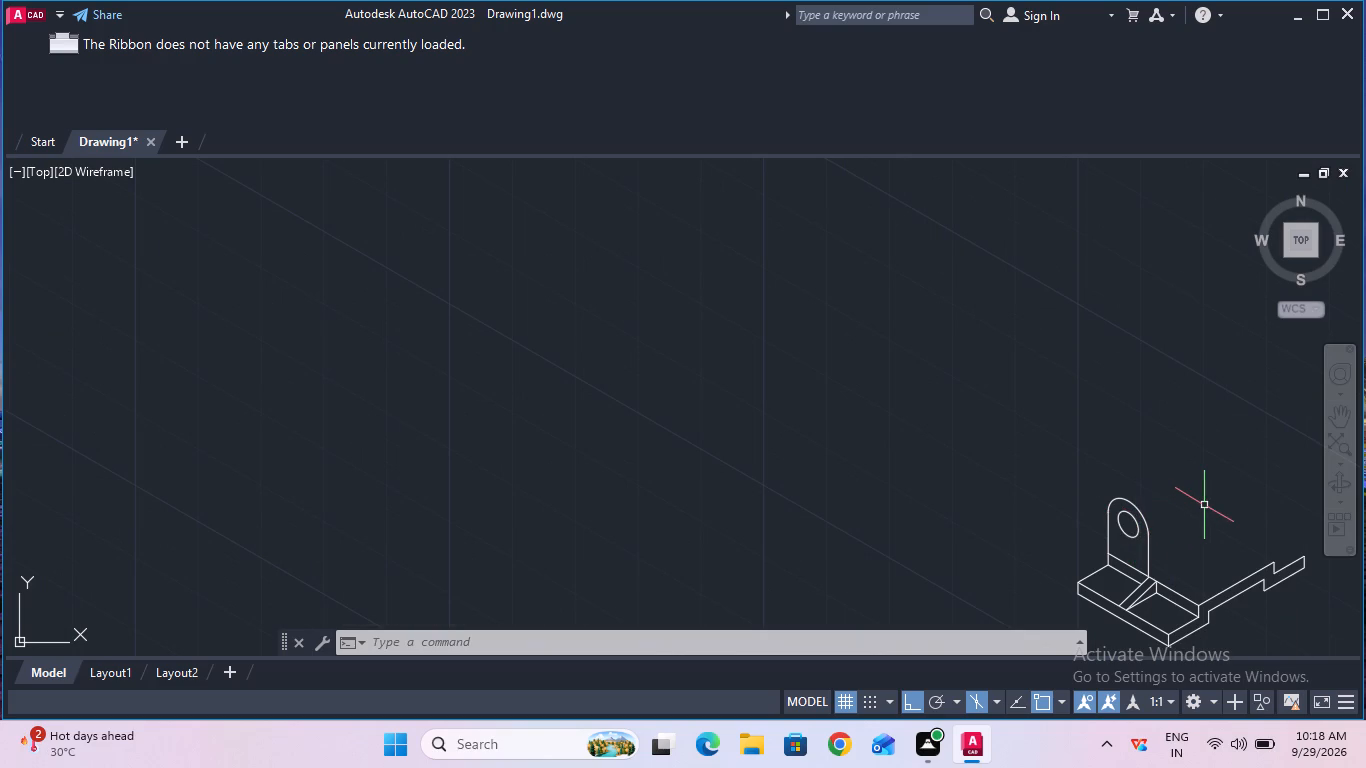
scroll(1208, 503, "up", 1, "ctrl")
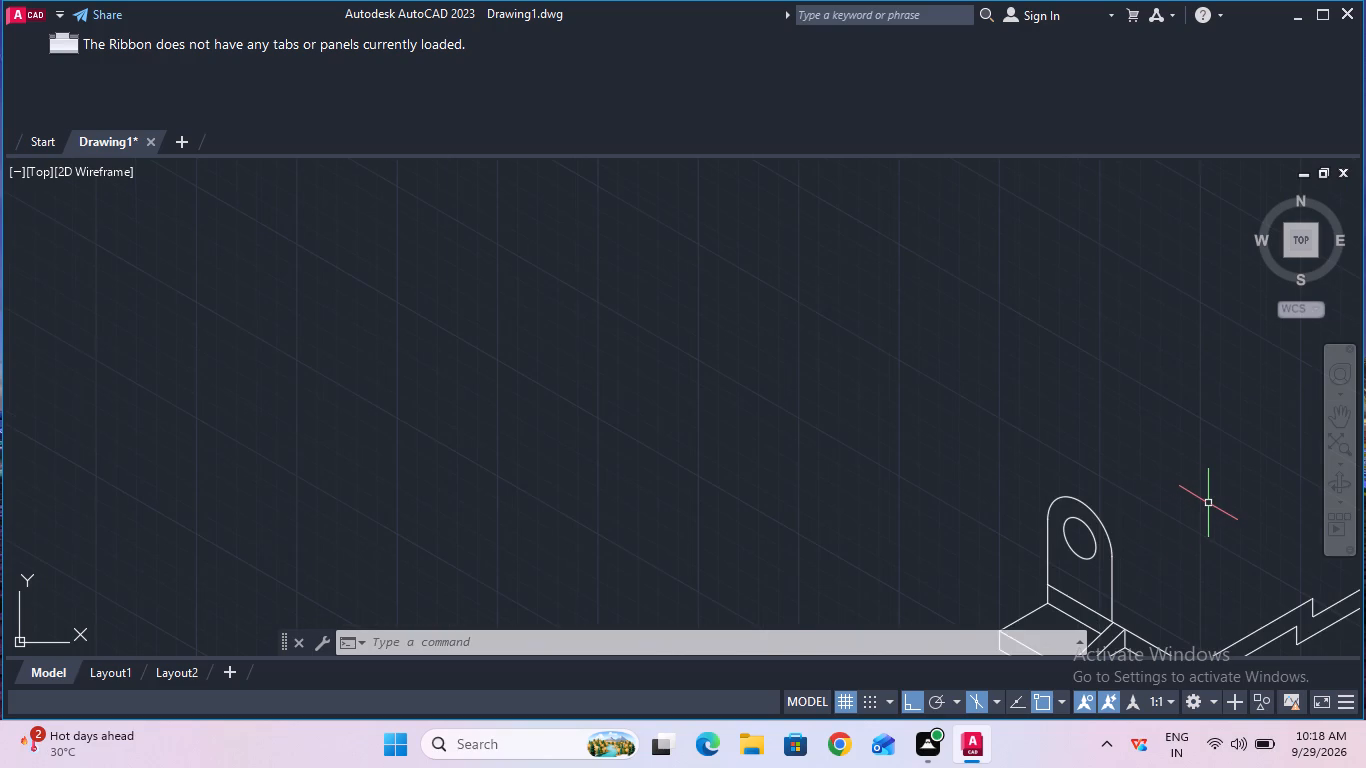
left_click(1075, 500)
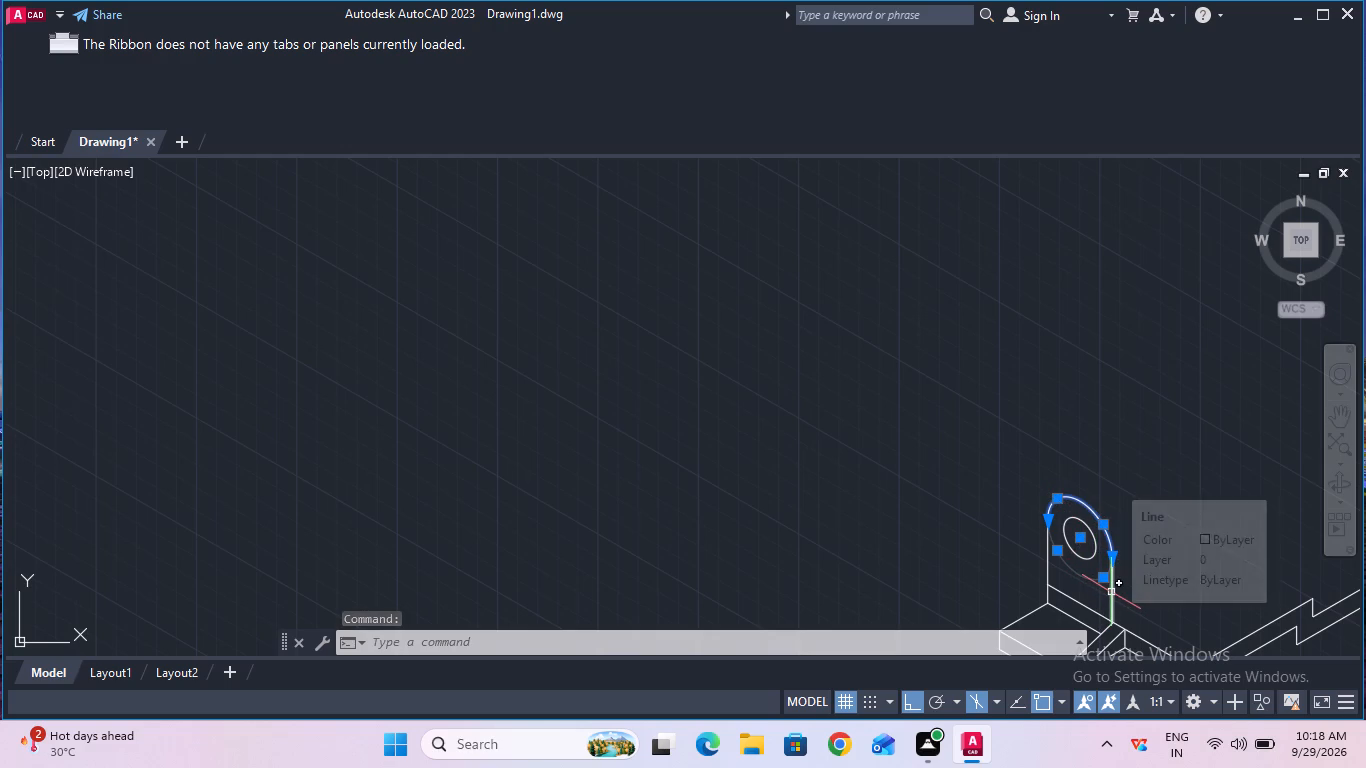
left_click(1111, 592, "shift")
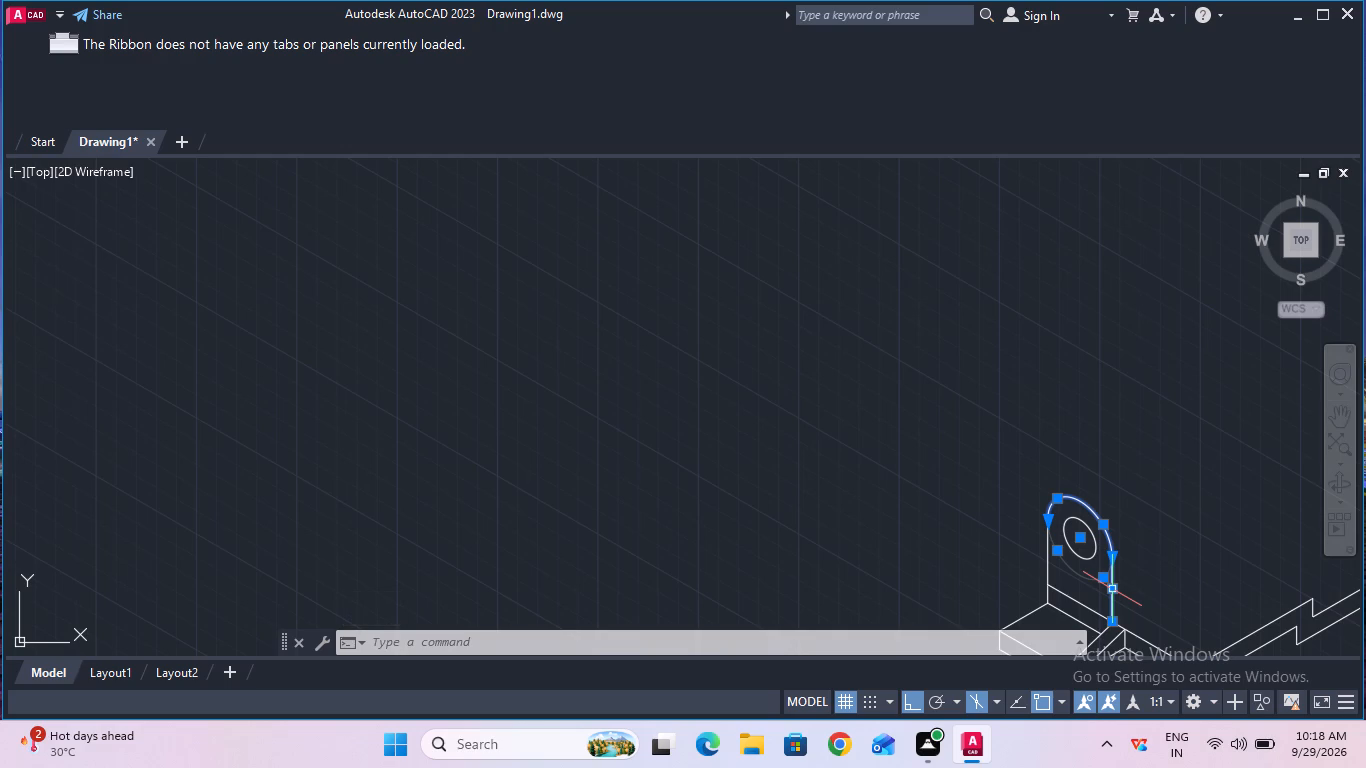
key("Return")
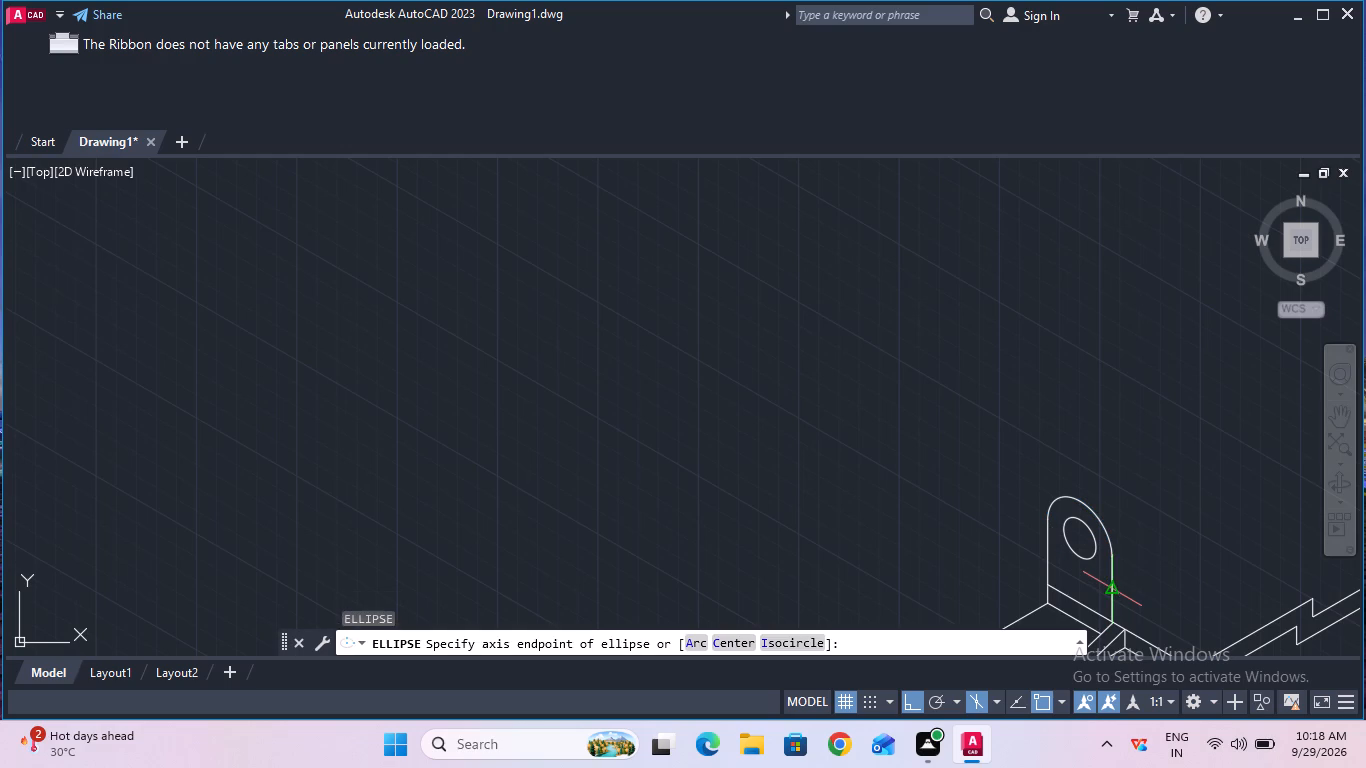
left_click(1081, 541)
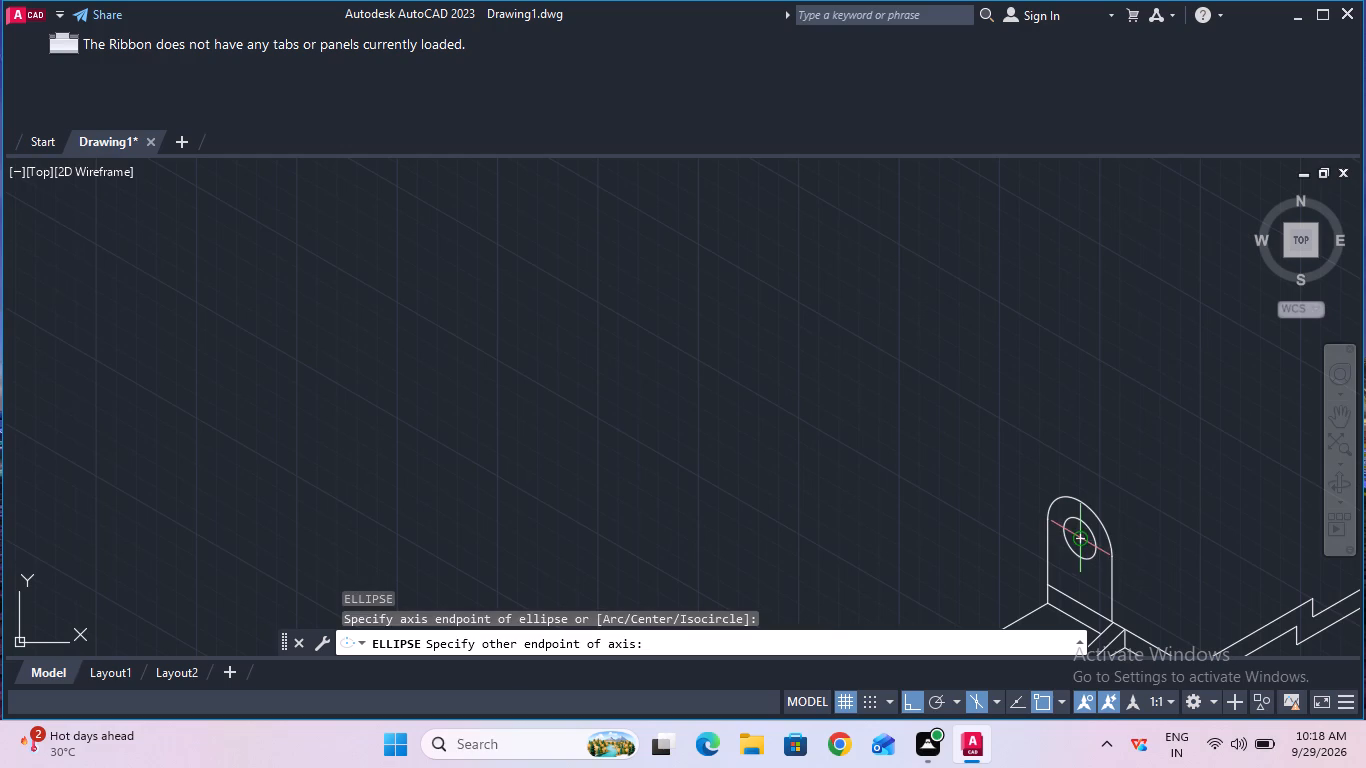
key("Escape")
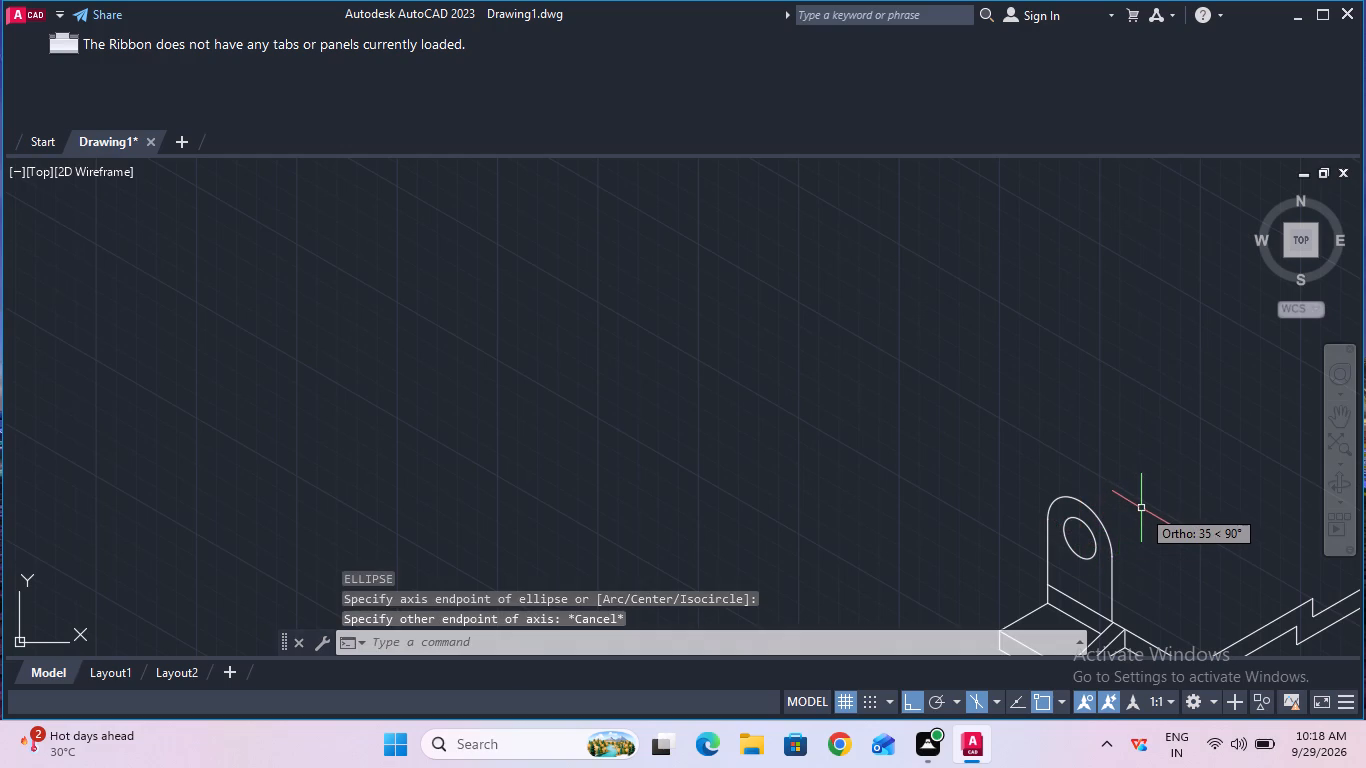
Copy the upright's rounded top arc and its adjoining long vertical edge 75 mm backward in the top isoplane, based at the hole's centre.
type("co")
type("py")
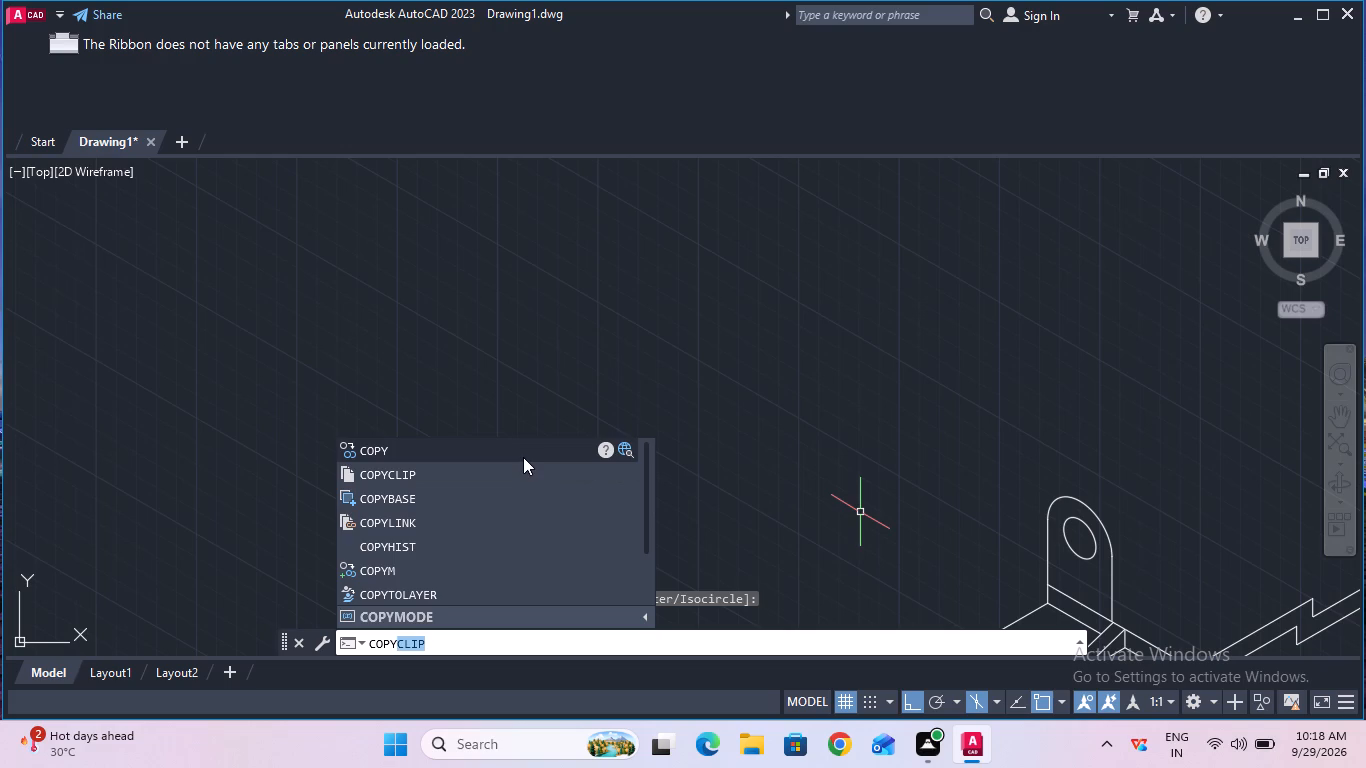
left_click(523, 456)
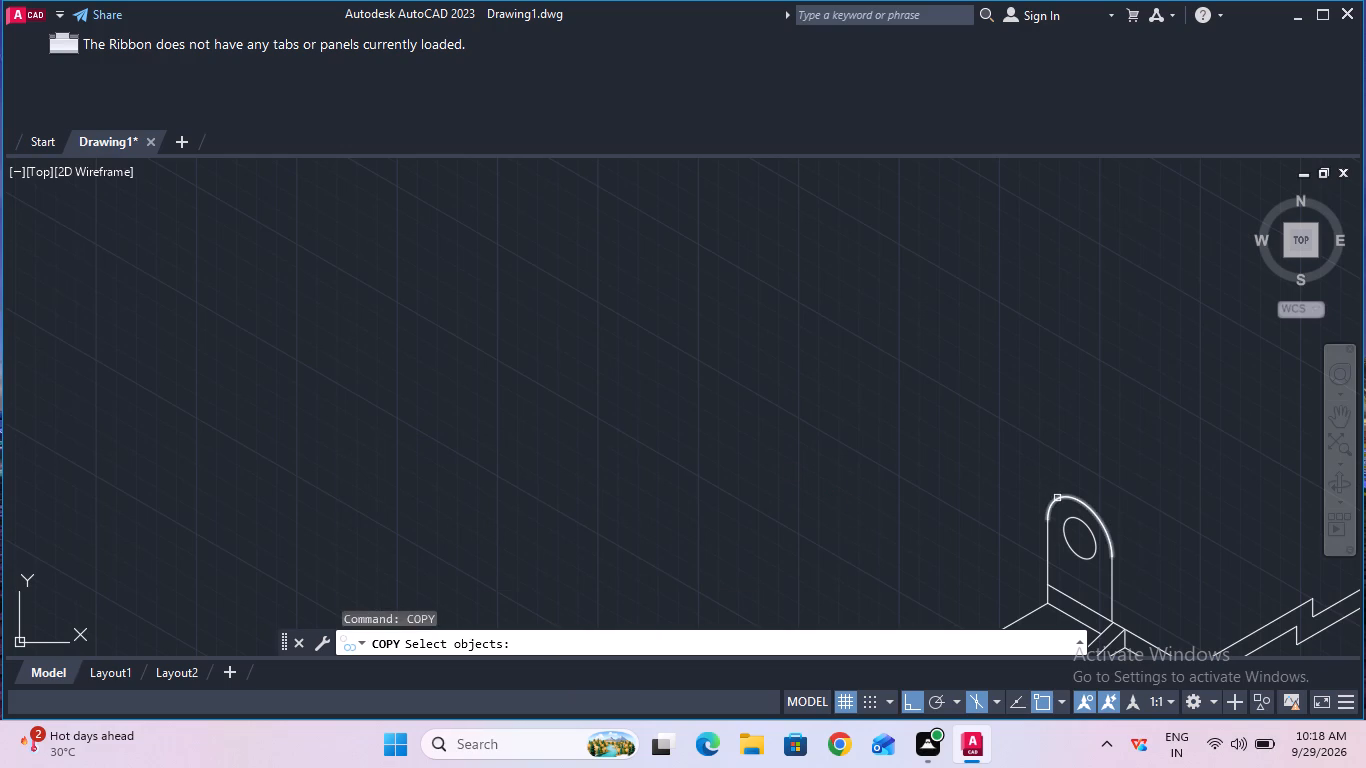
left_click(1058, 498)
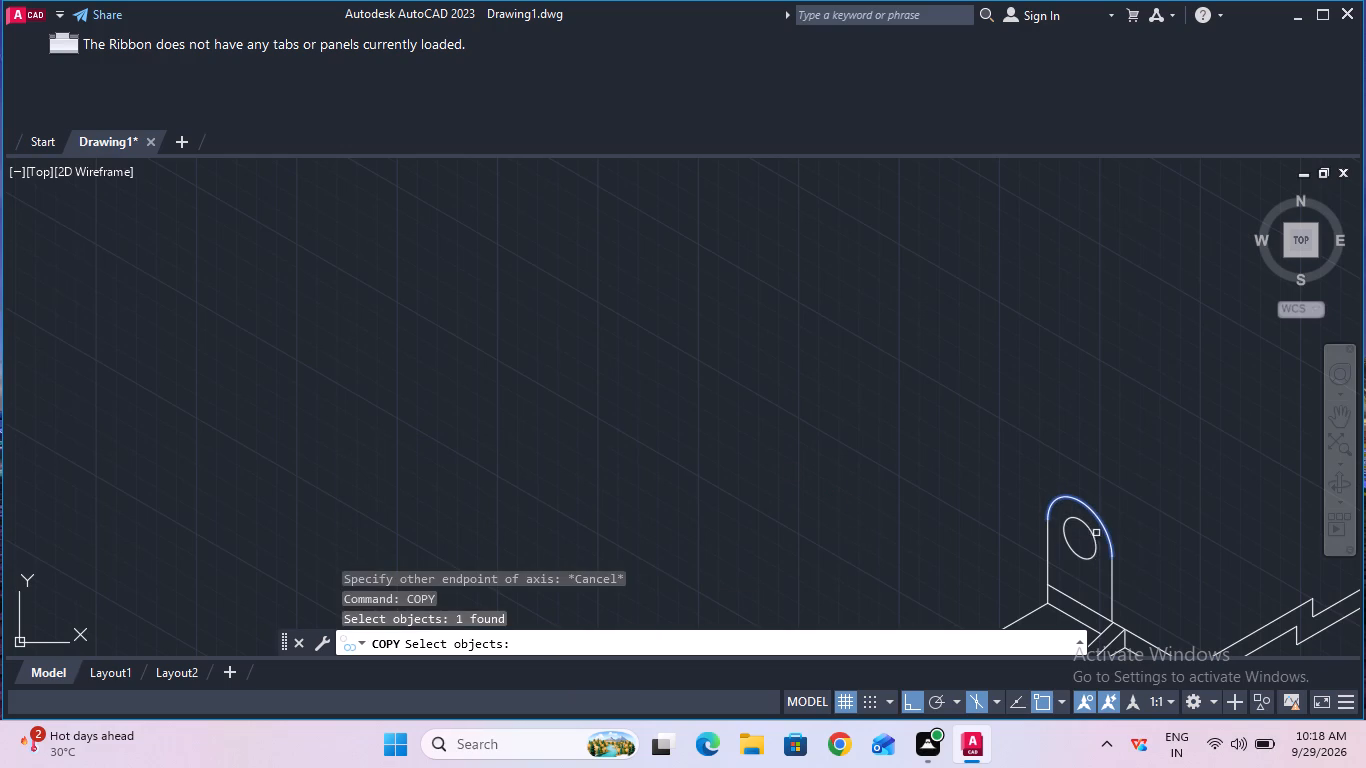
left_click(1110, 578, "shift")
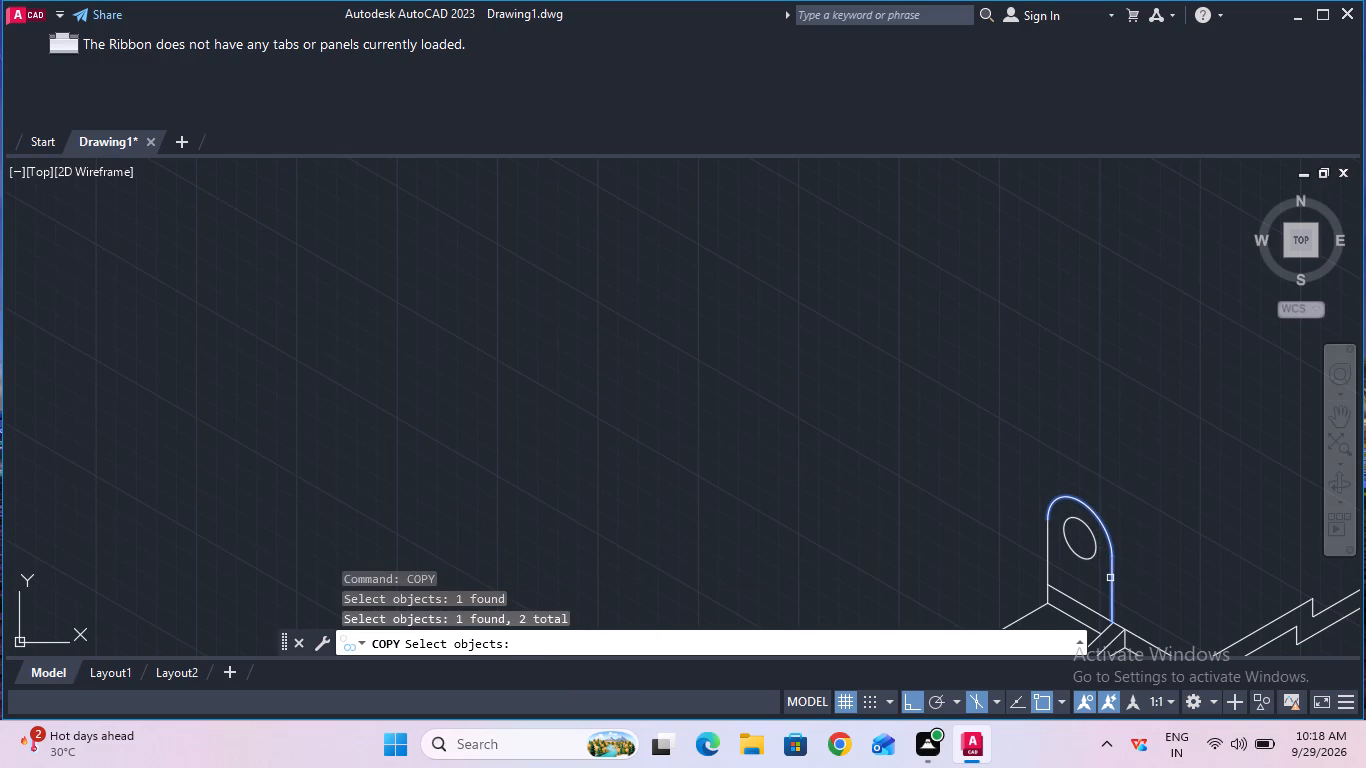
key("Return")
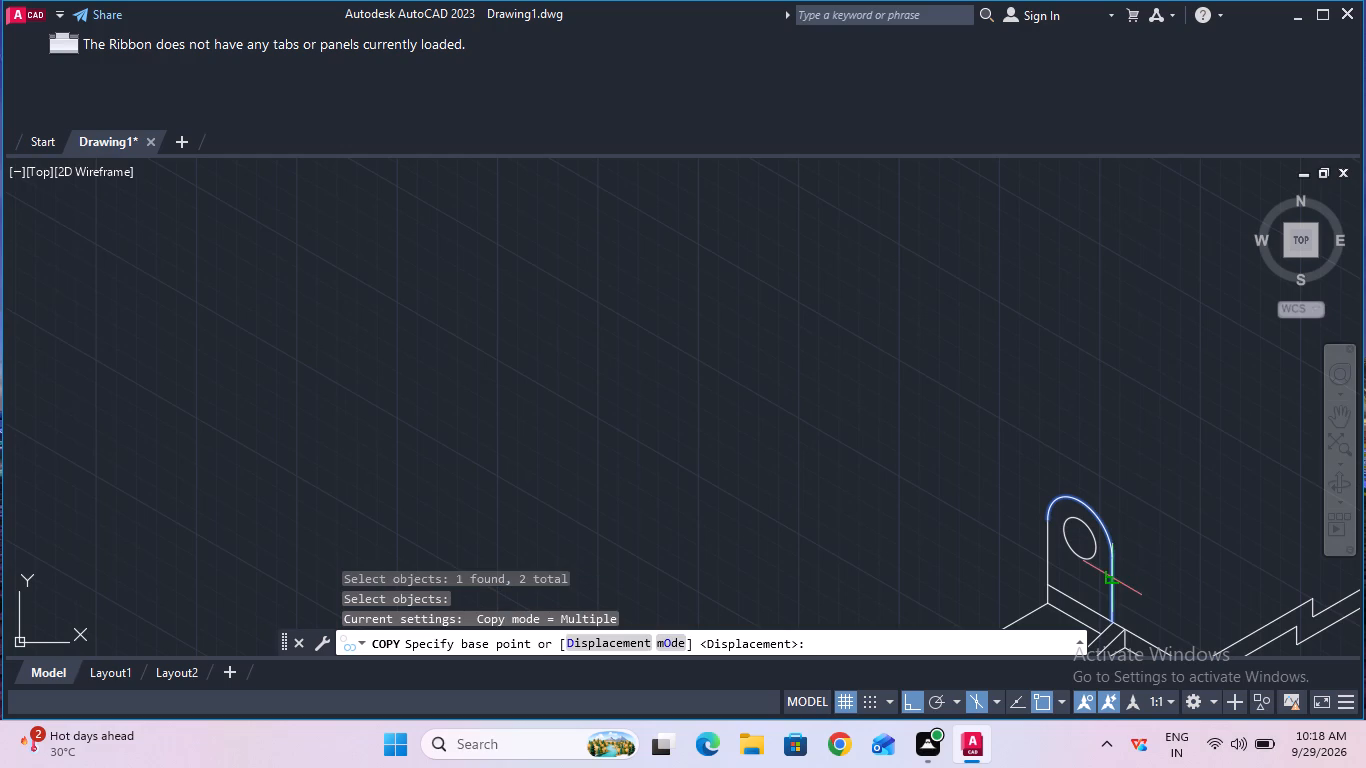
left_click(1075, 536)
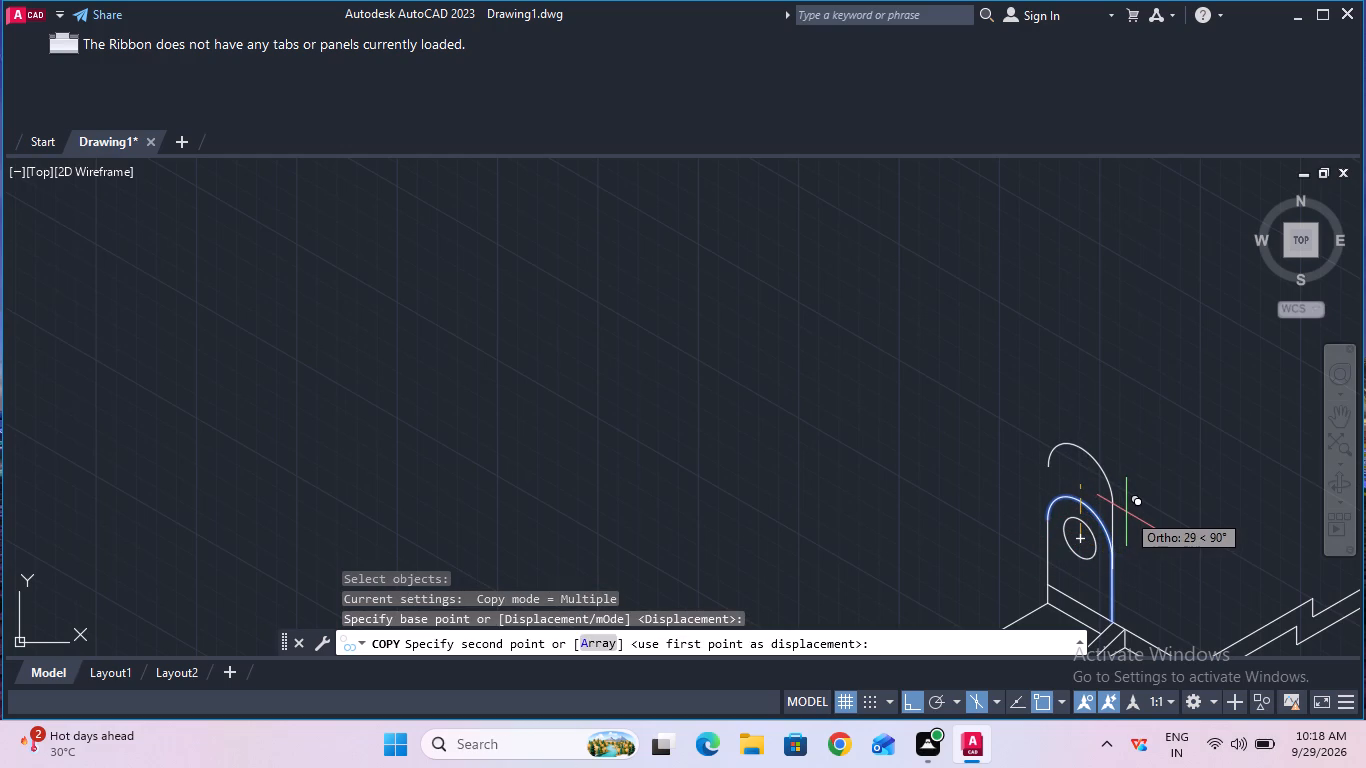
key("F5")
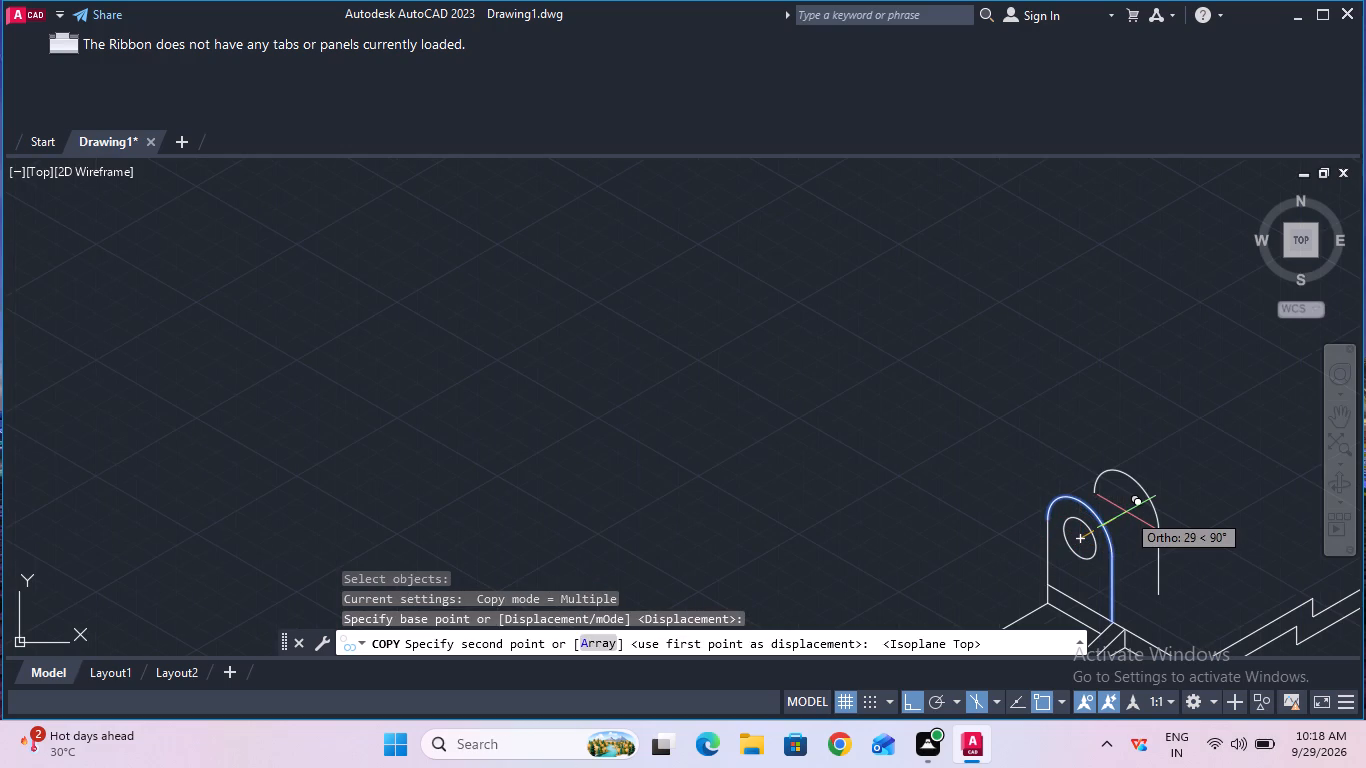
key("7")
key("5")
key("Return")
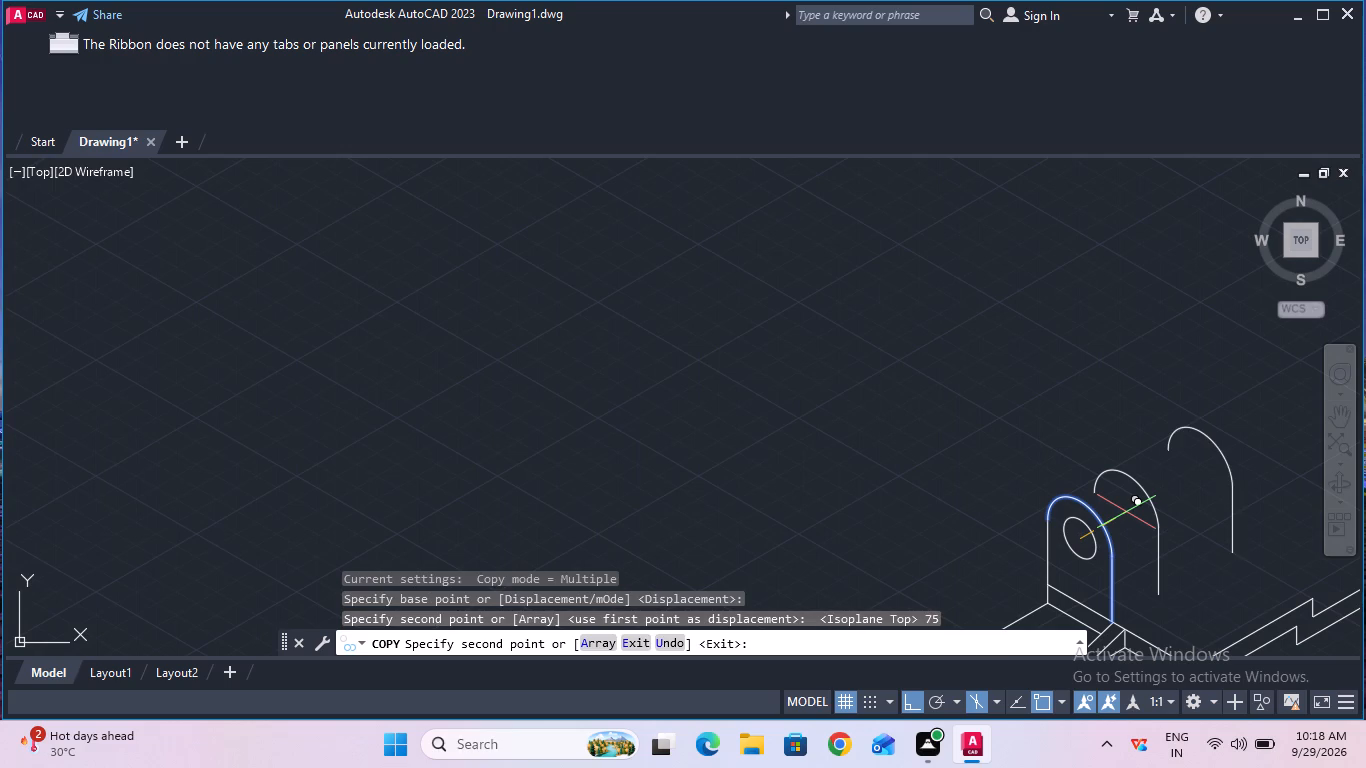
key("Escape")
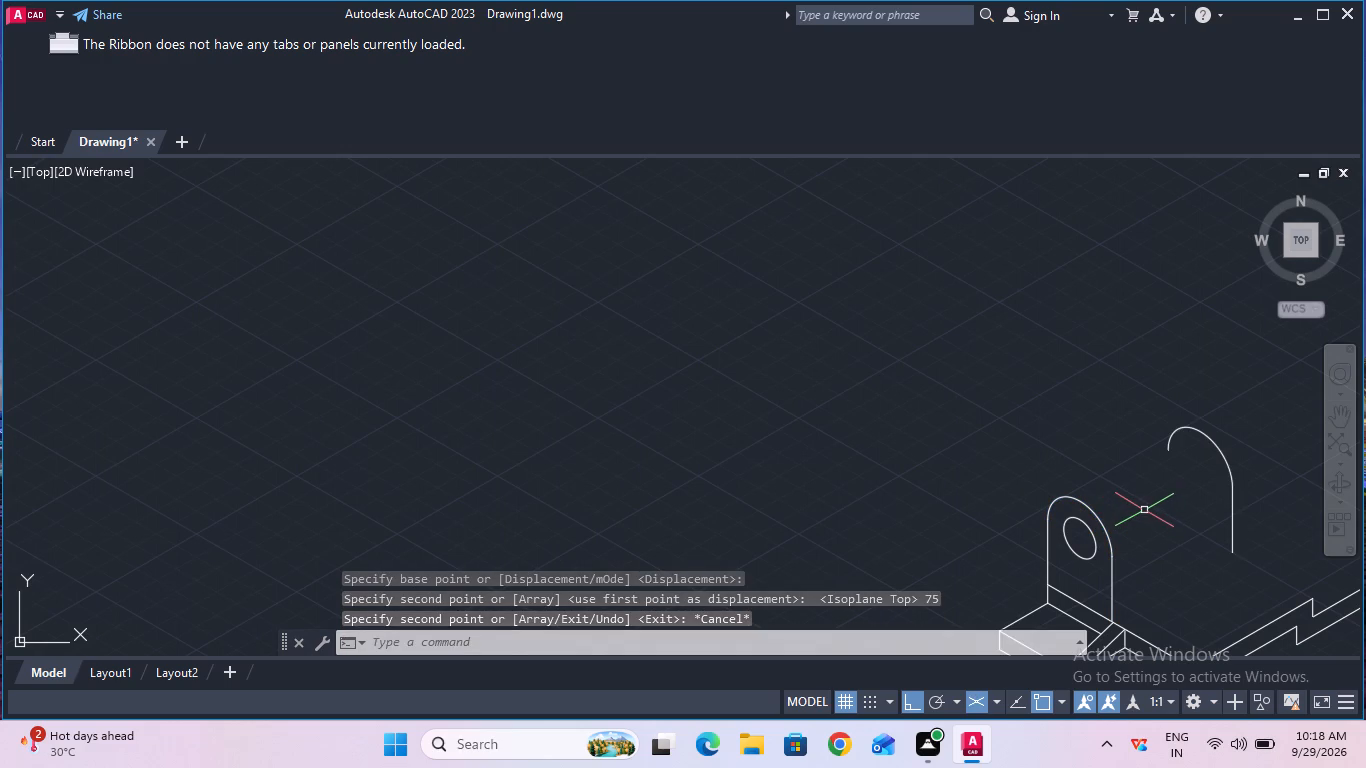
Draw connected lines from the base plate's upper step corner to the copied vertical edge's foot and on to the front upright's foot.
left_click(808, 645)
type("line")
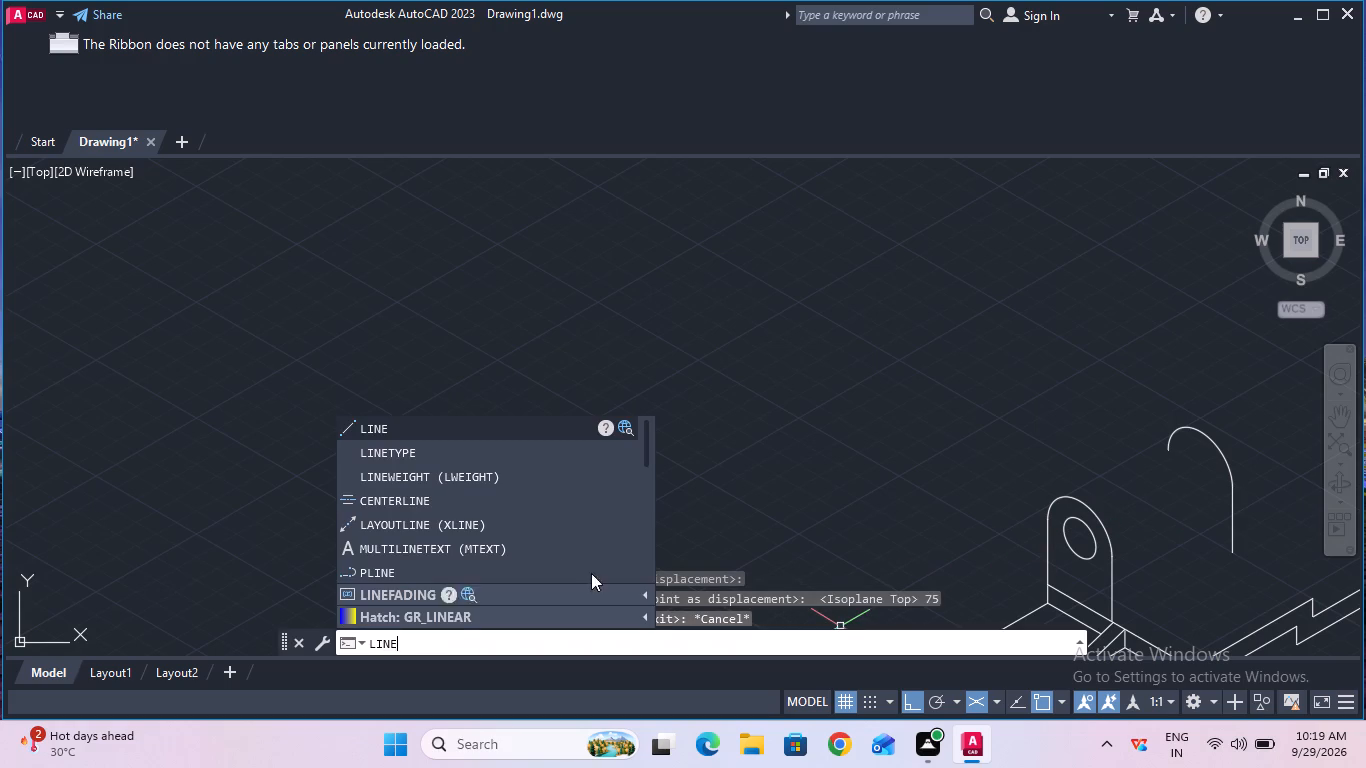
left_click(488, 436)
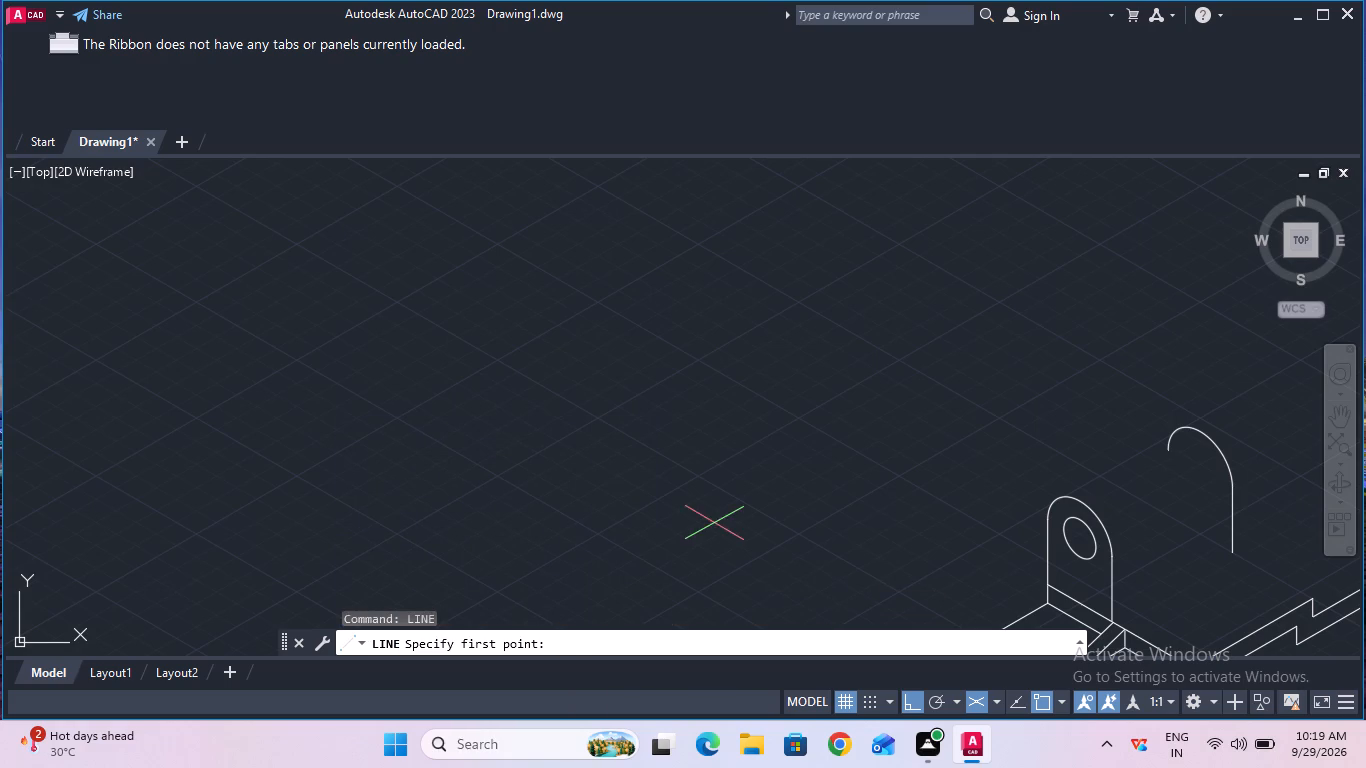
left_click(1309, 598)
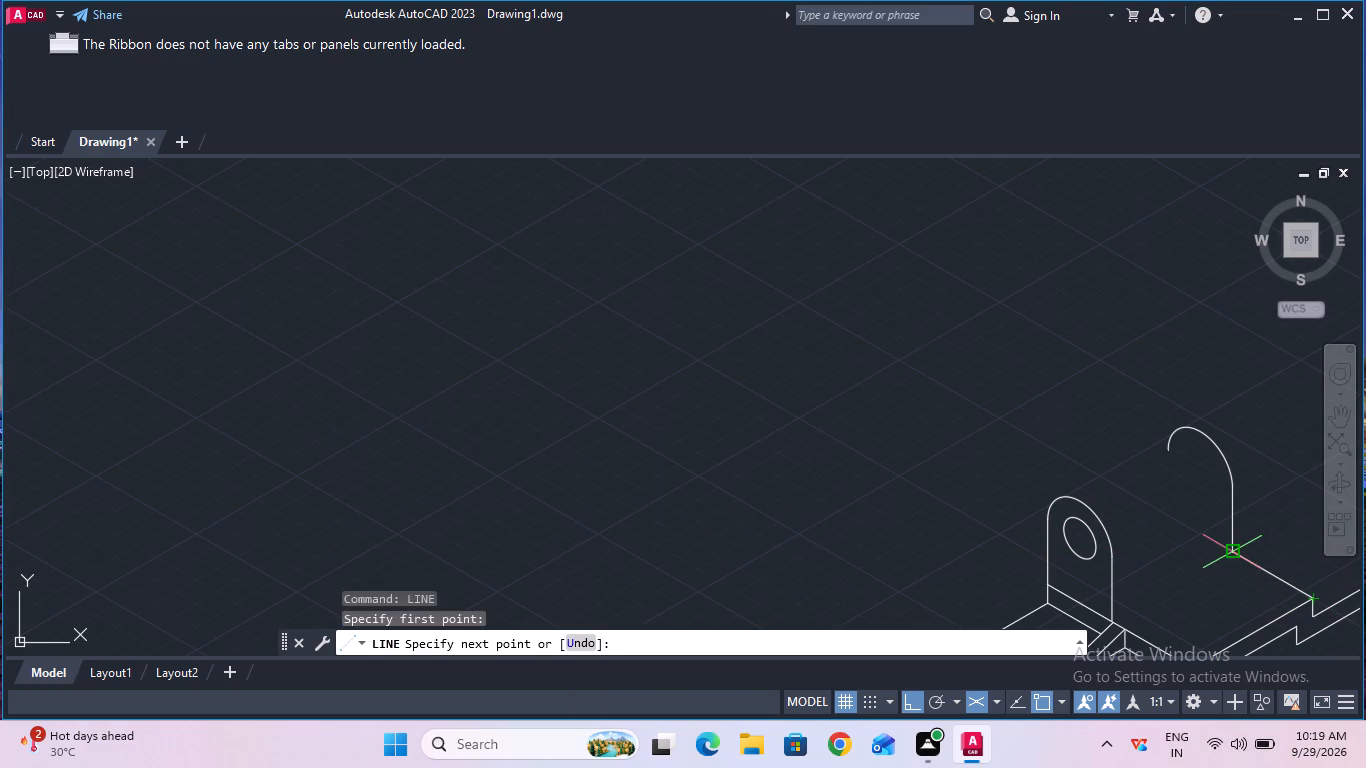
left_click(1234, 548)
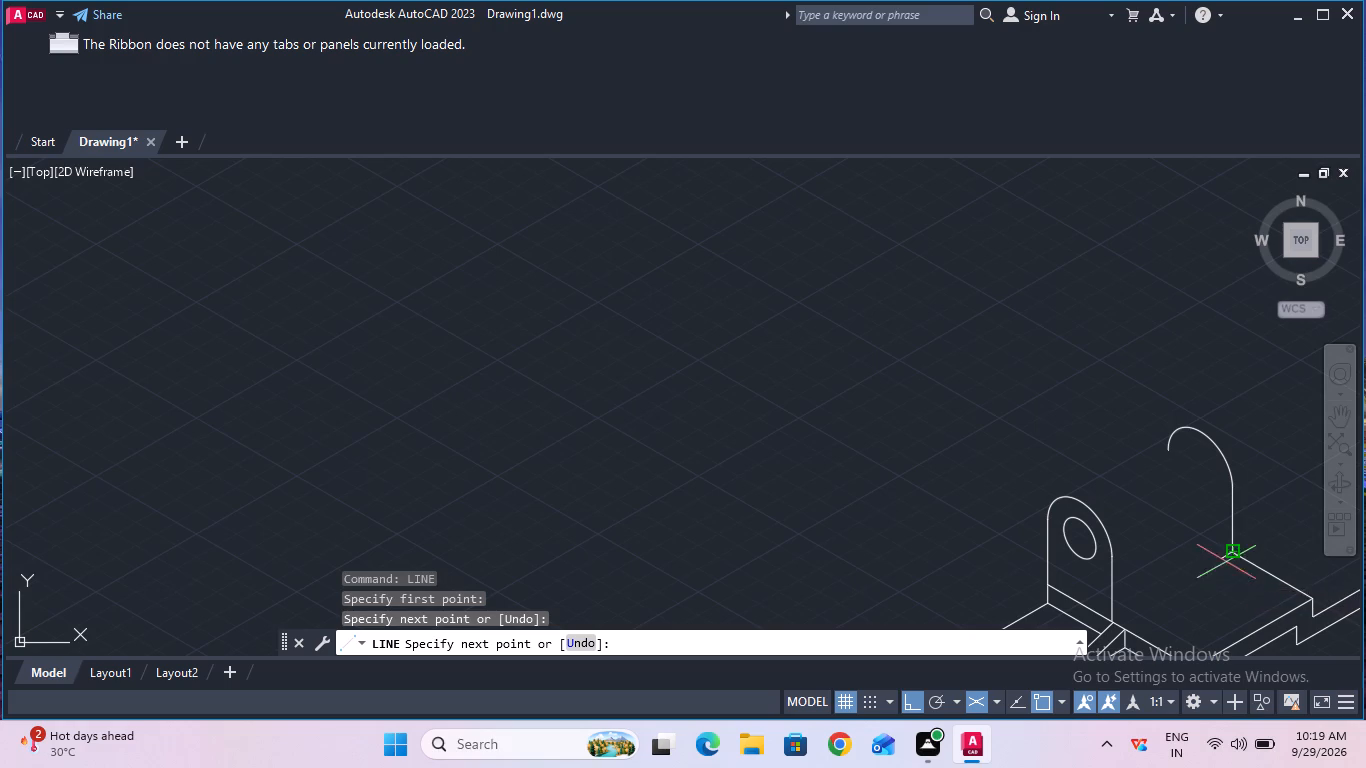
left_click(1109, 620)
scroll(1109, 619, "up", 3, "ctrl")
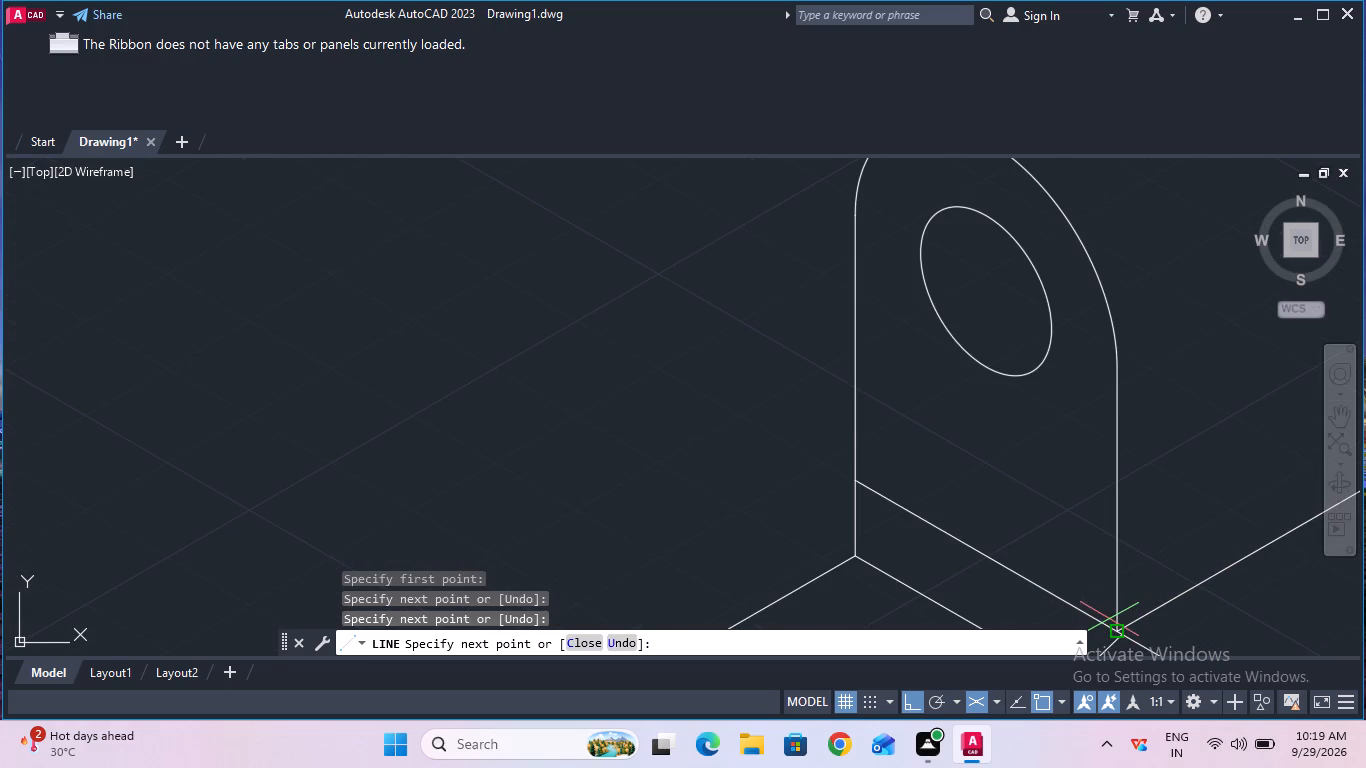
key("Escape")
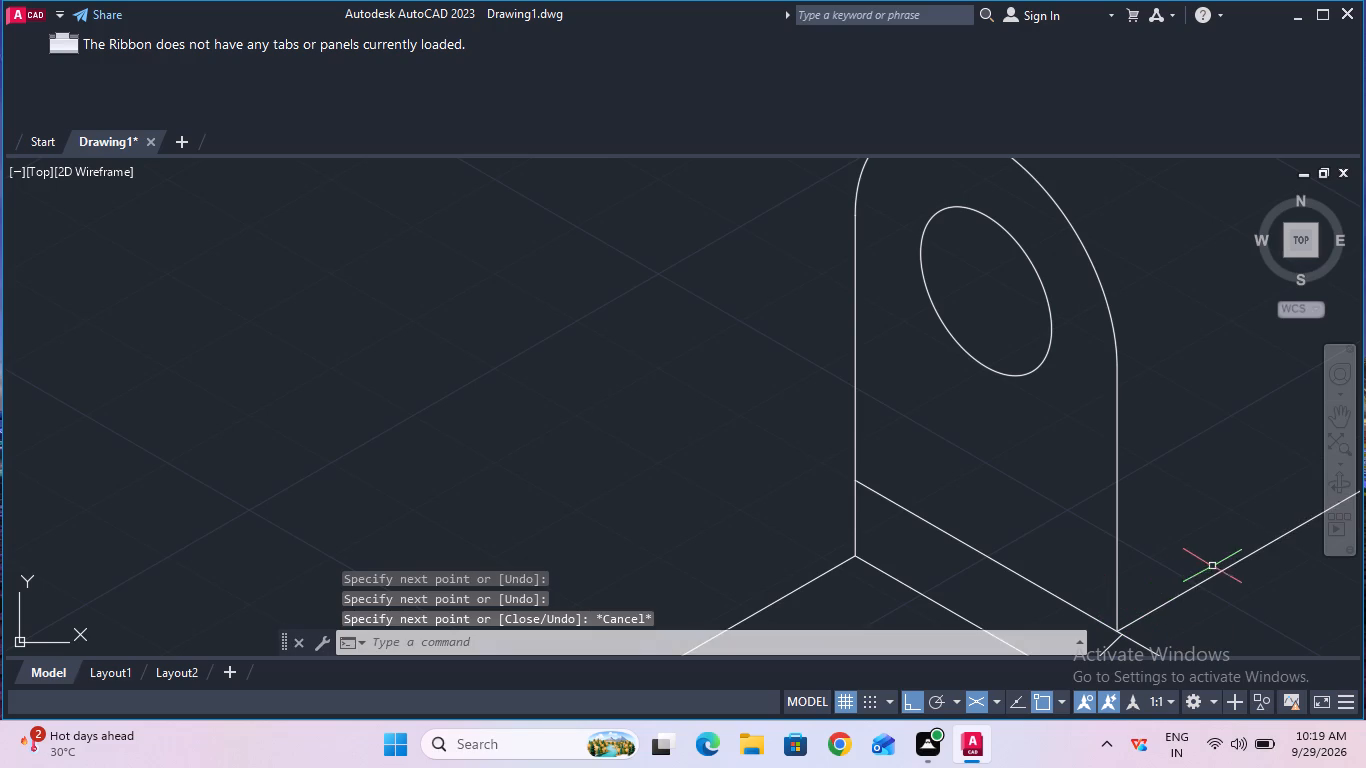
Draw a line joining the crown of the front upright's rounded top to the matching point on the copied rear arc.
scroll(1216, 565, "down", 2, "ctrl")
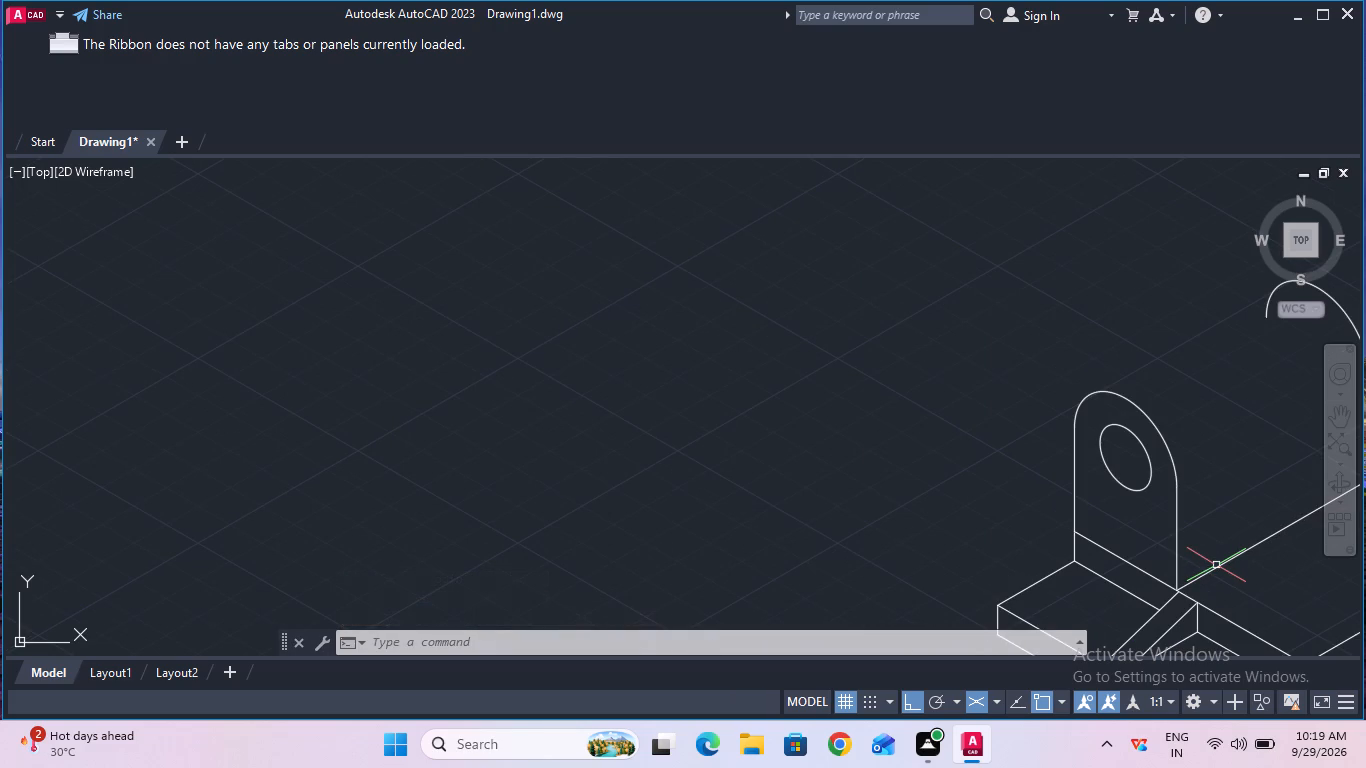
scroll(1184, 436, "down", 1, "ctrl")
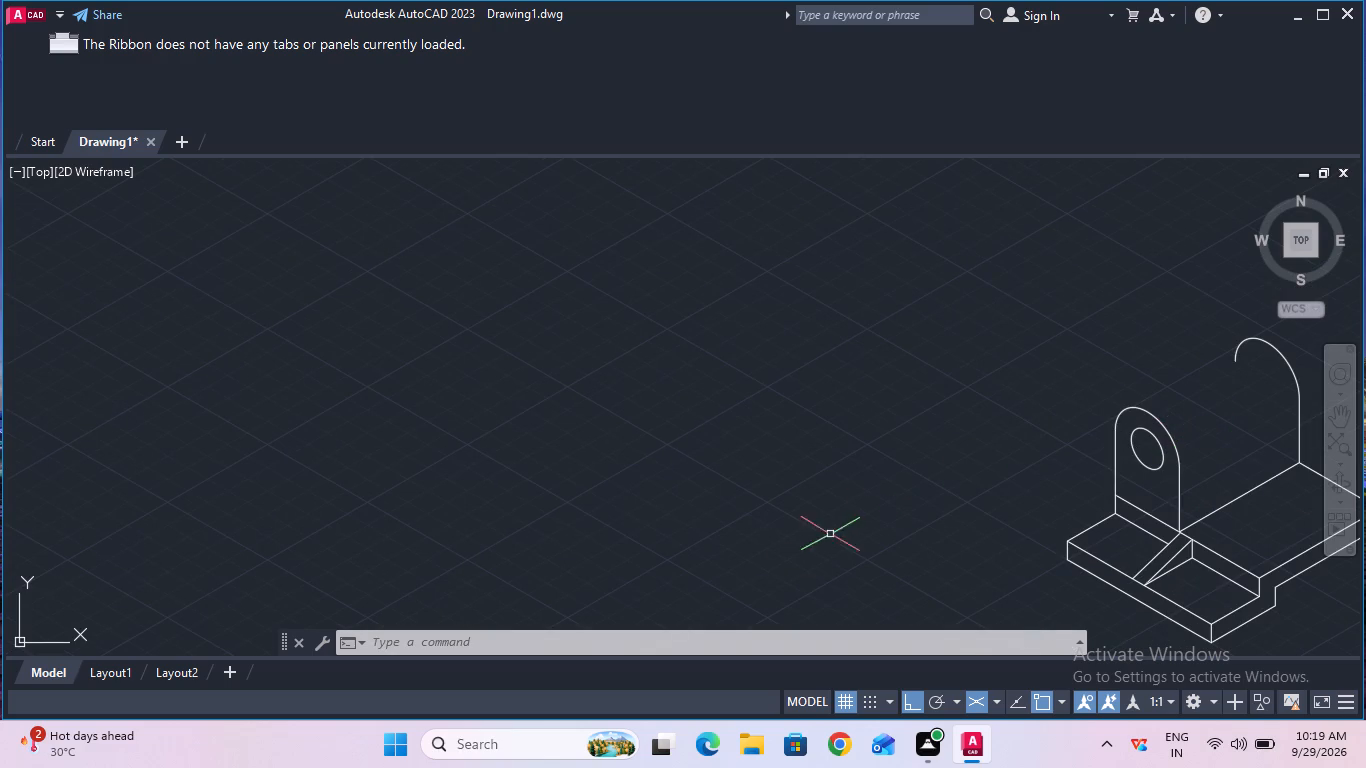
left_click(717, 629)
type("line")
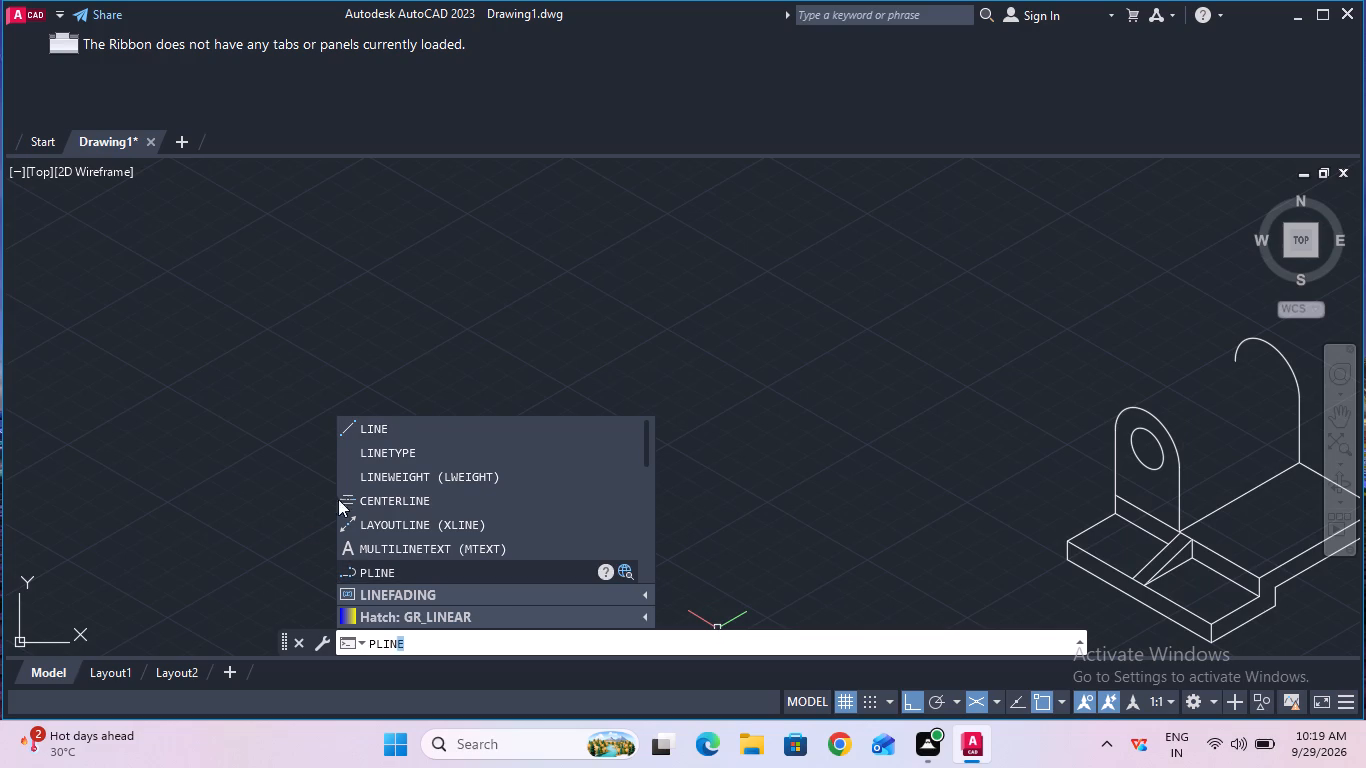
left_click(448, 419)
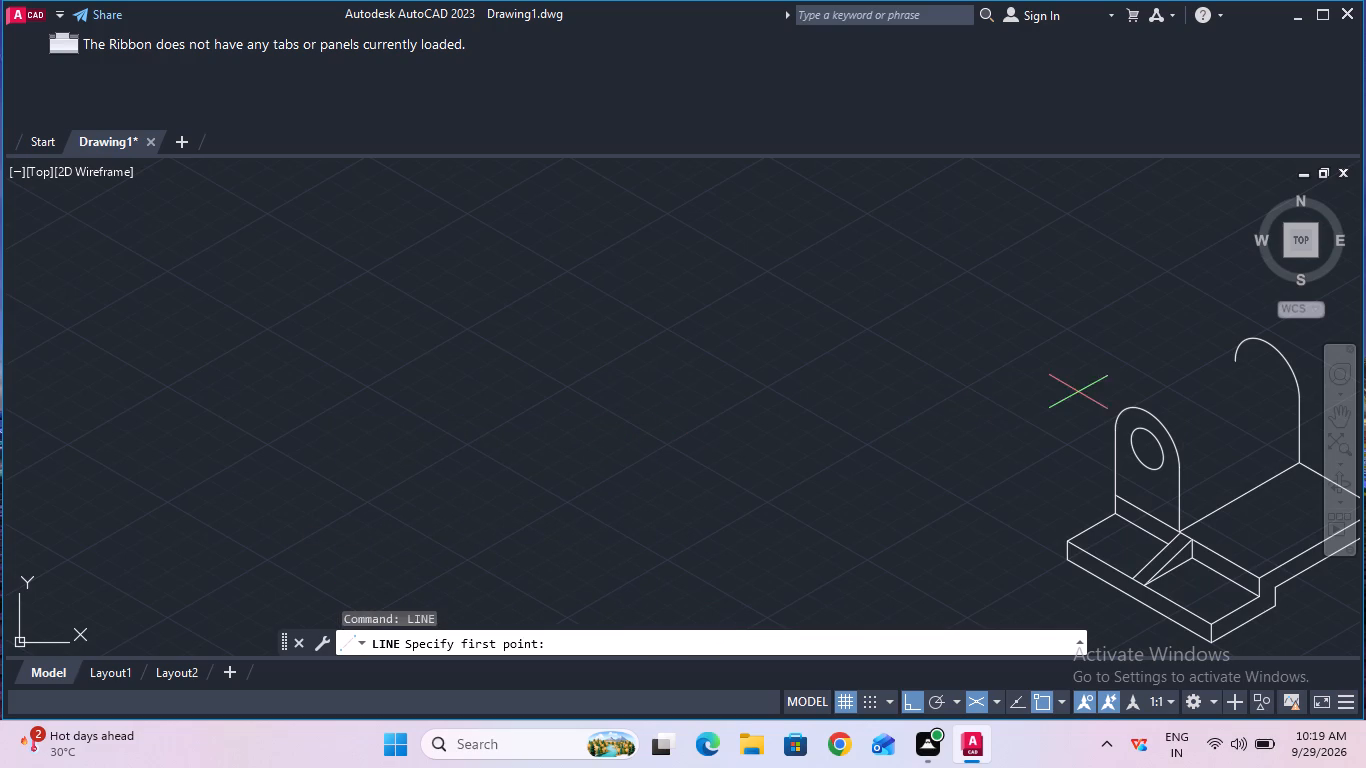
left_click(1126, 413)
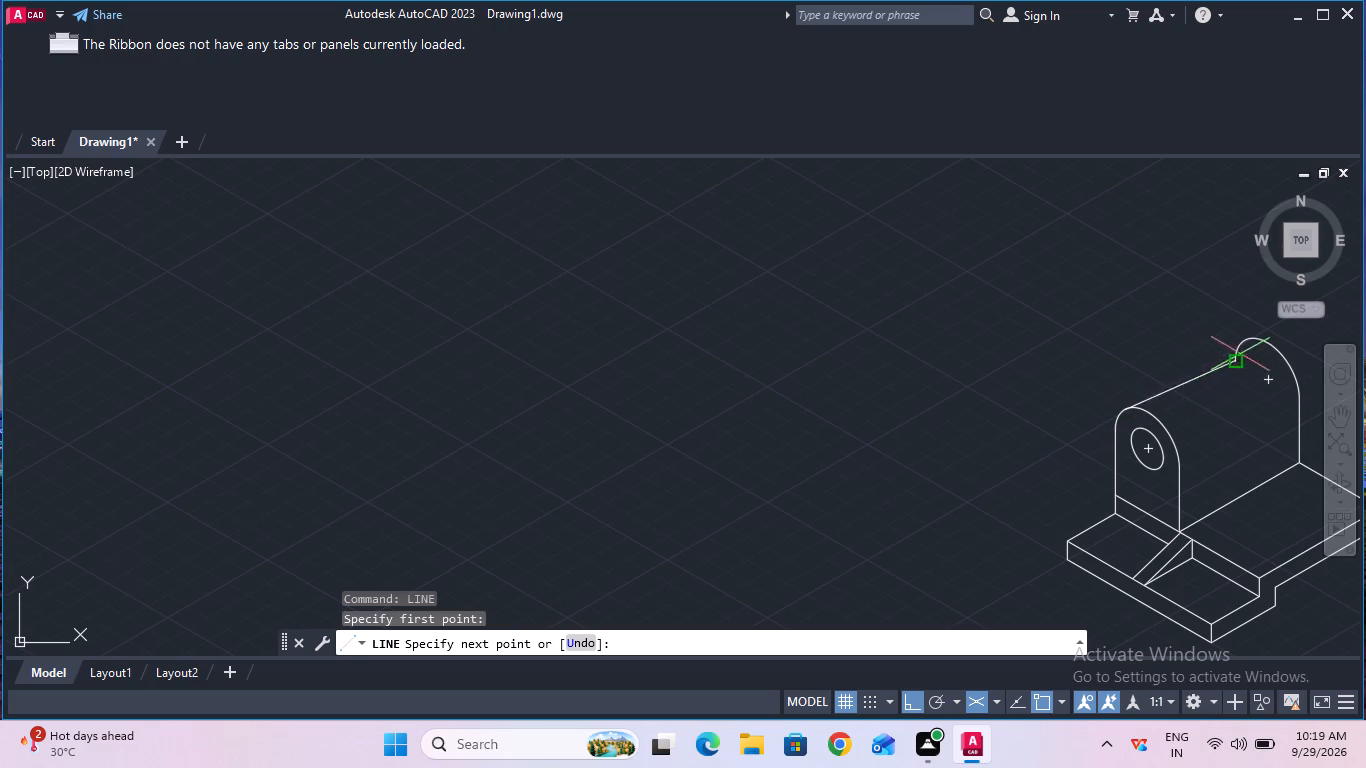
left_click(1243, 341)
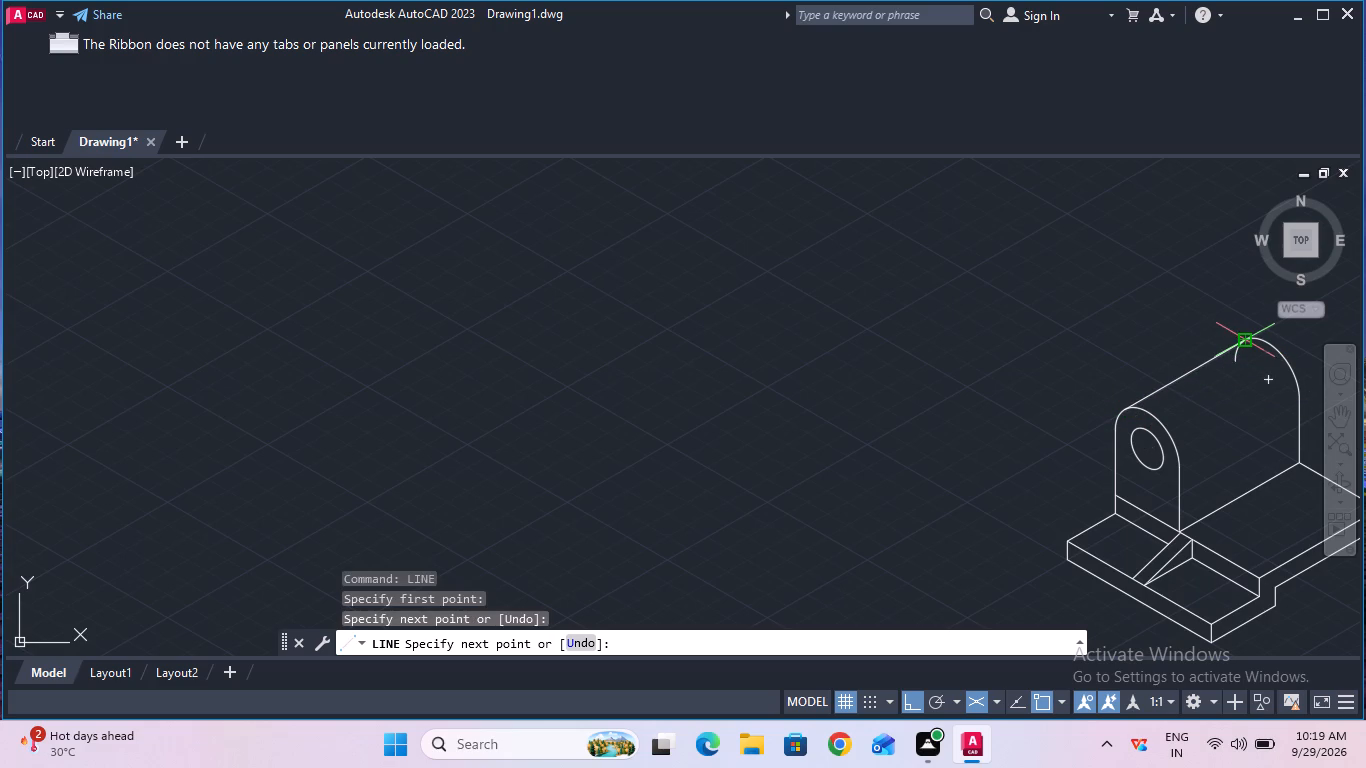
key("Escape")
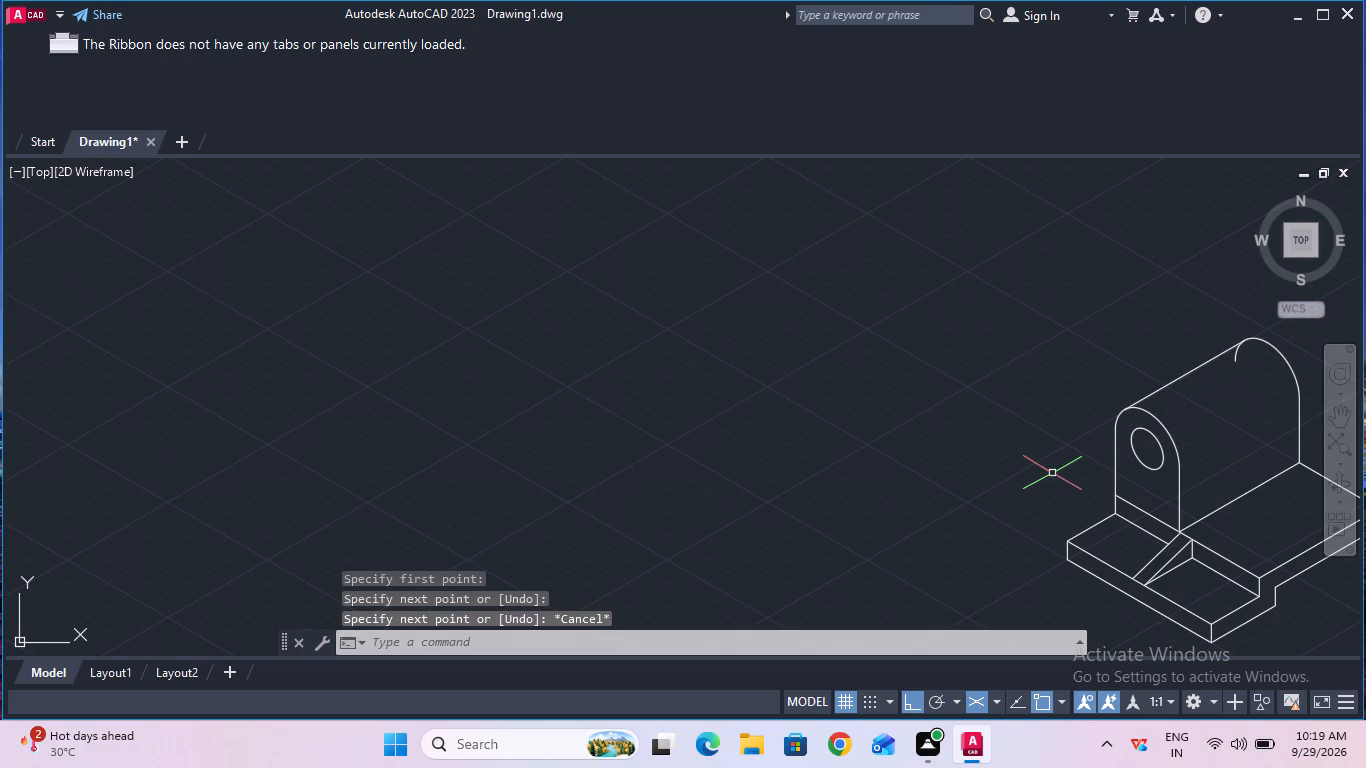
Trim away the short hidden end of the rear arc that falls below the line joining the two rounded tops.
type("tr")
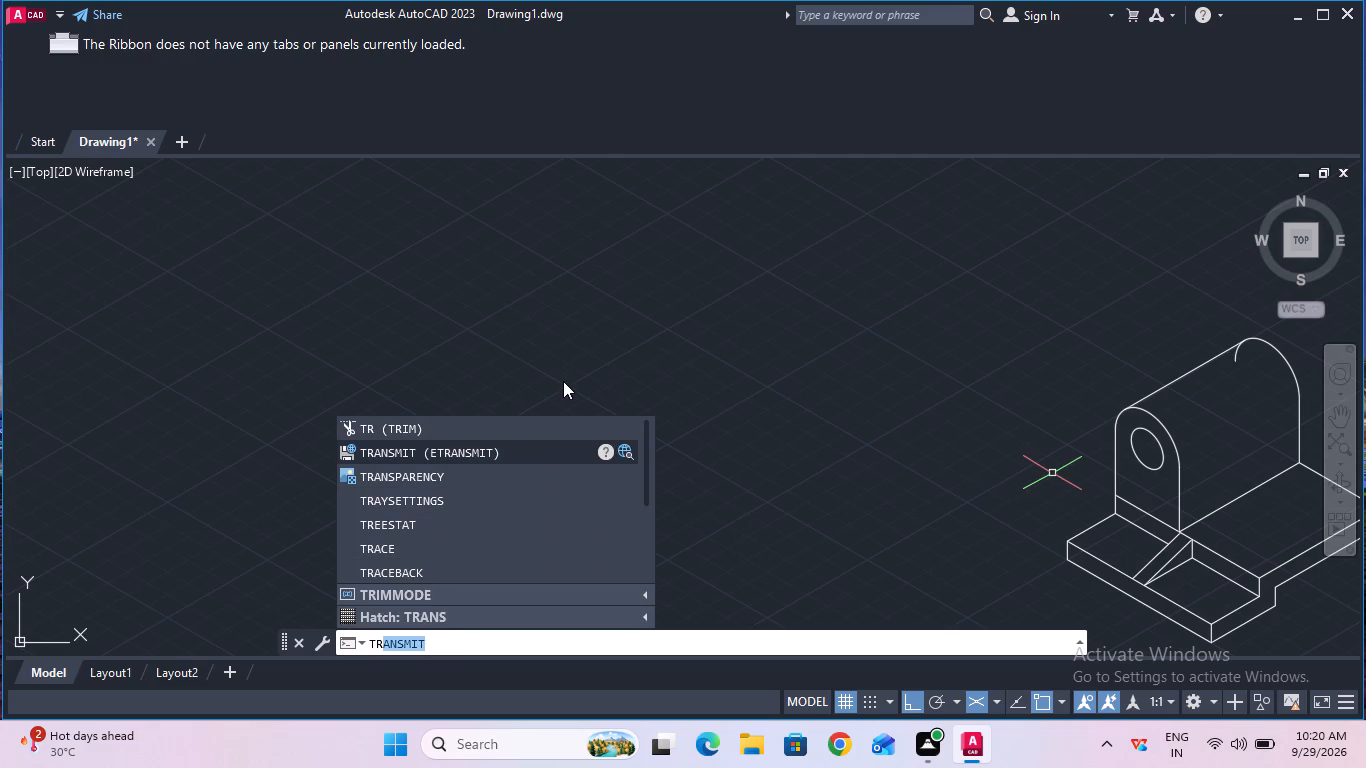
left_click(544, 425)
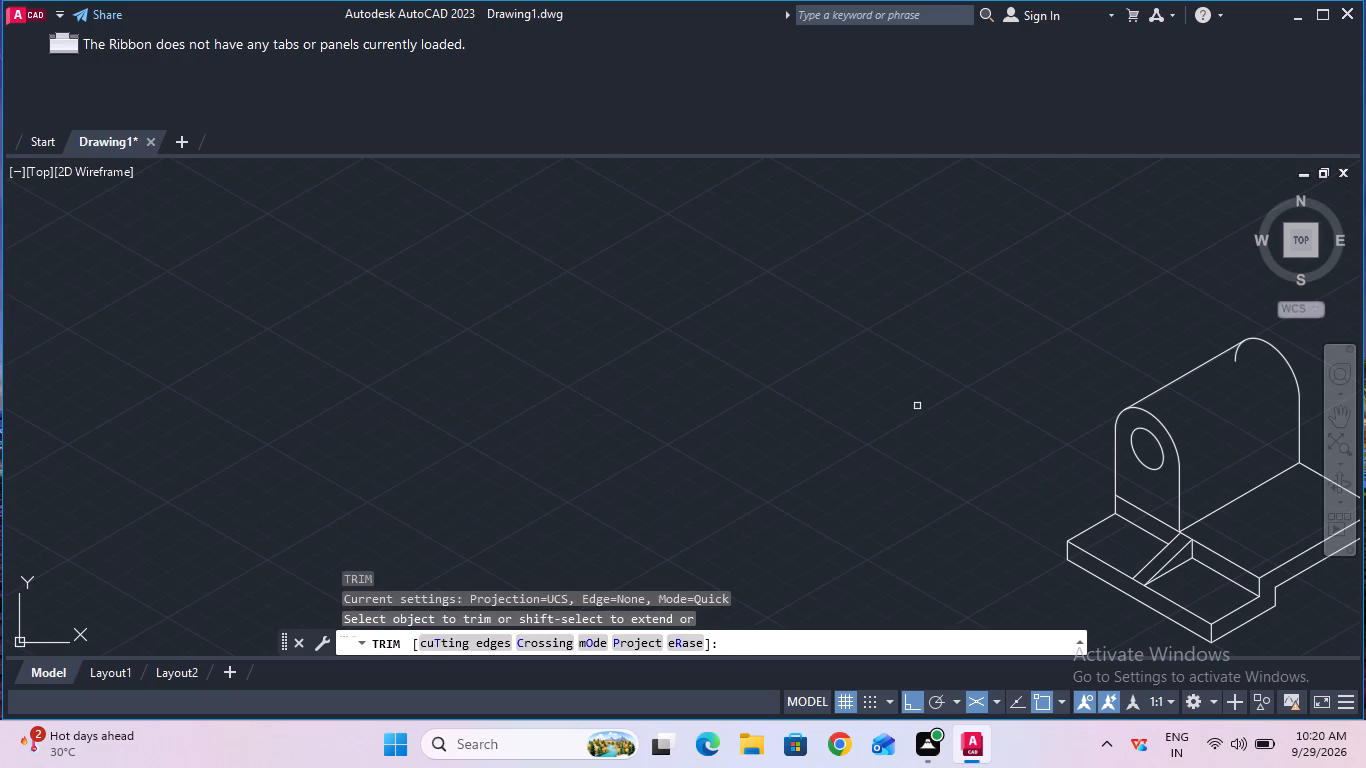
left_click(1233, 363)
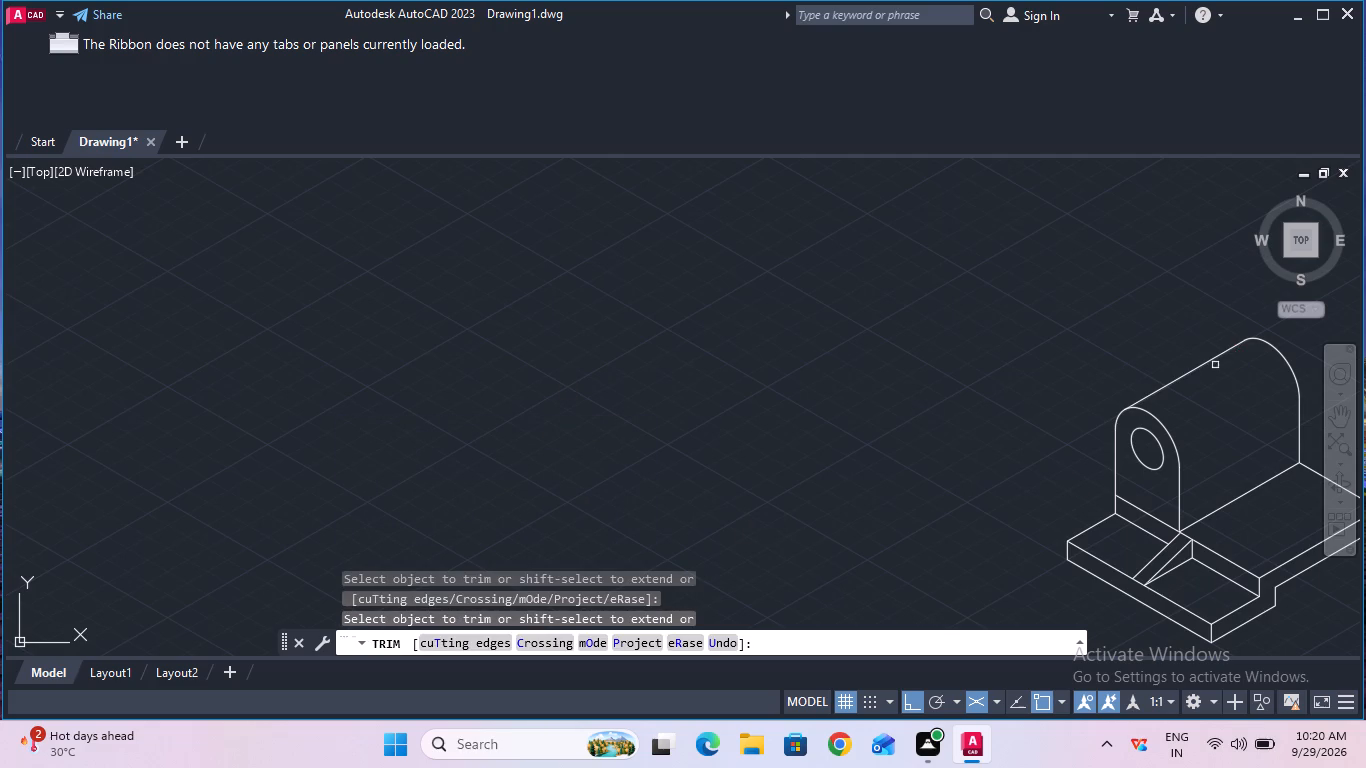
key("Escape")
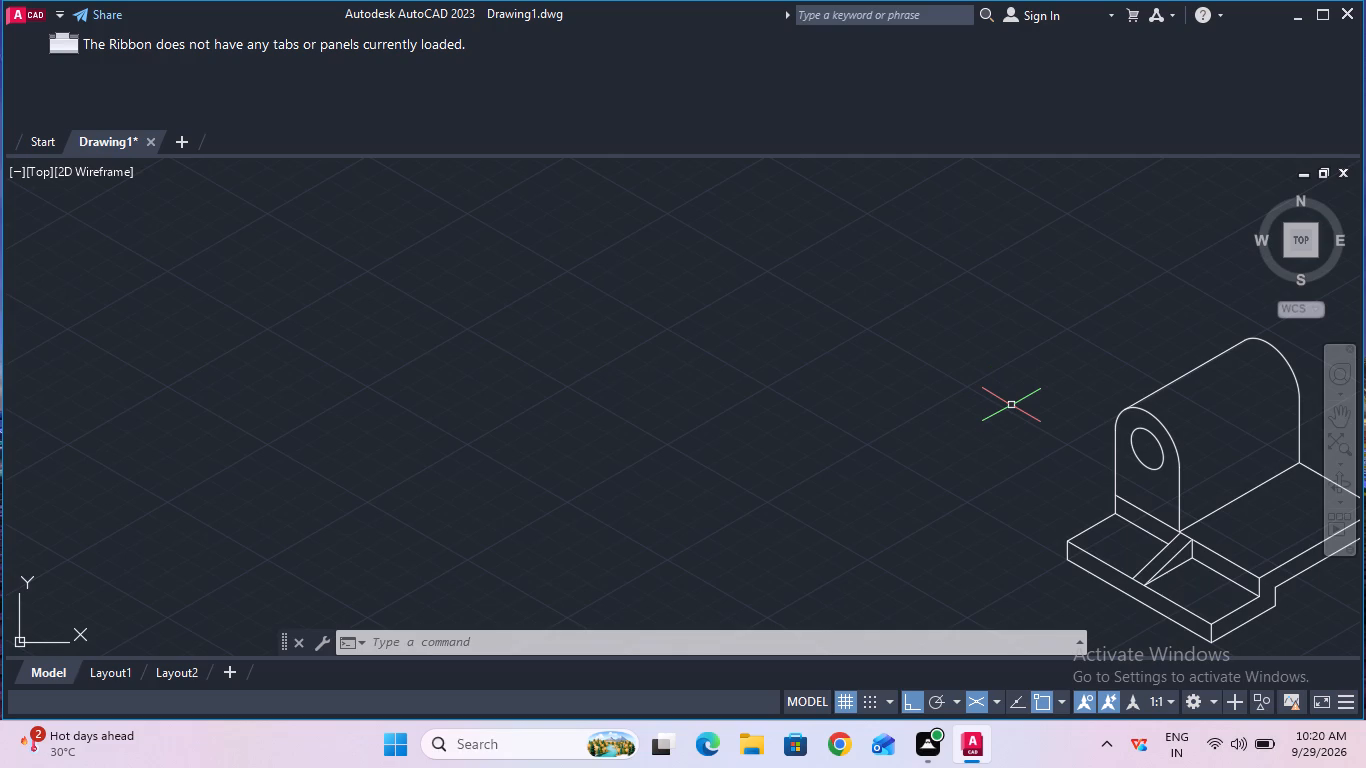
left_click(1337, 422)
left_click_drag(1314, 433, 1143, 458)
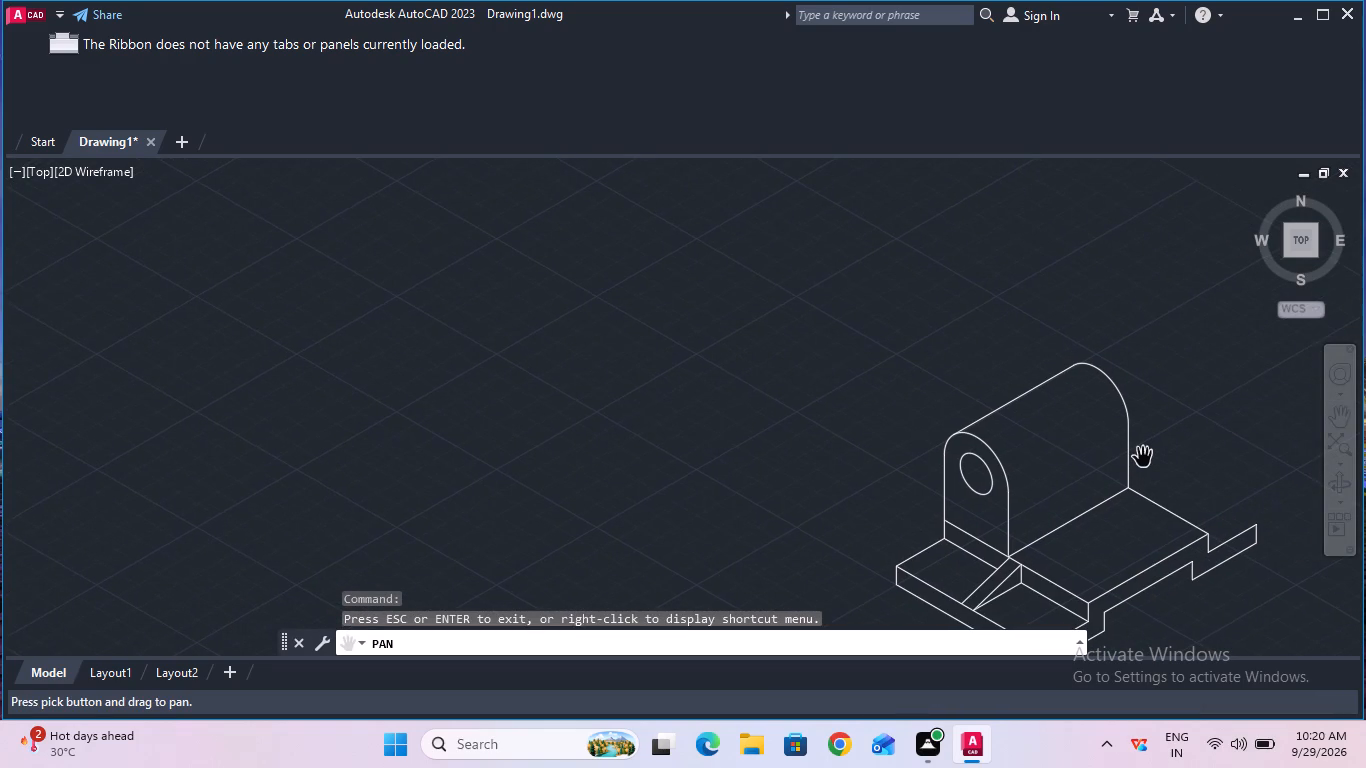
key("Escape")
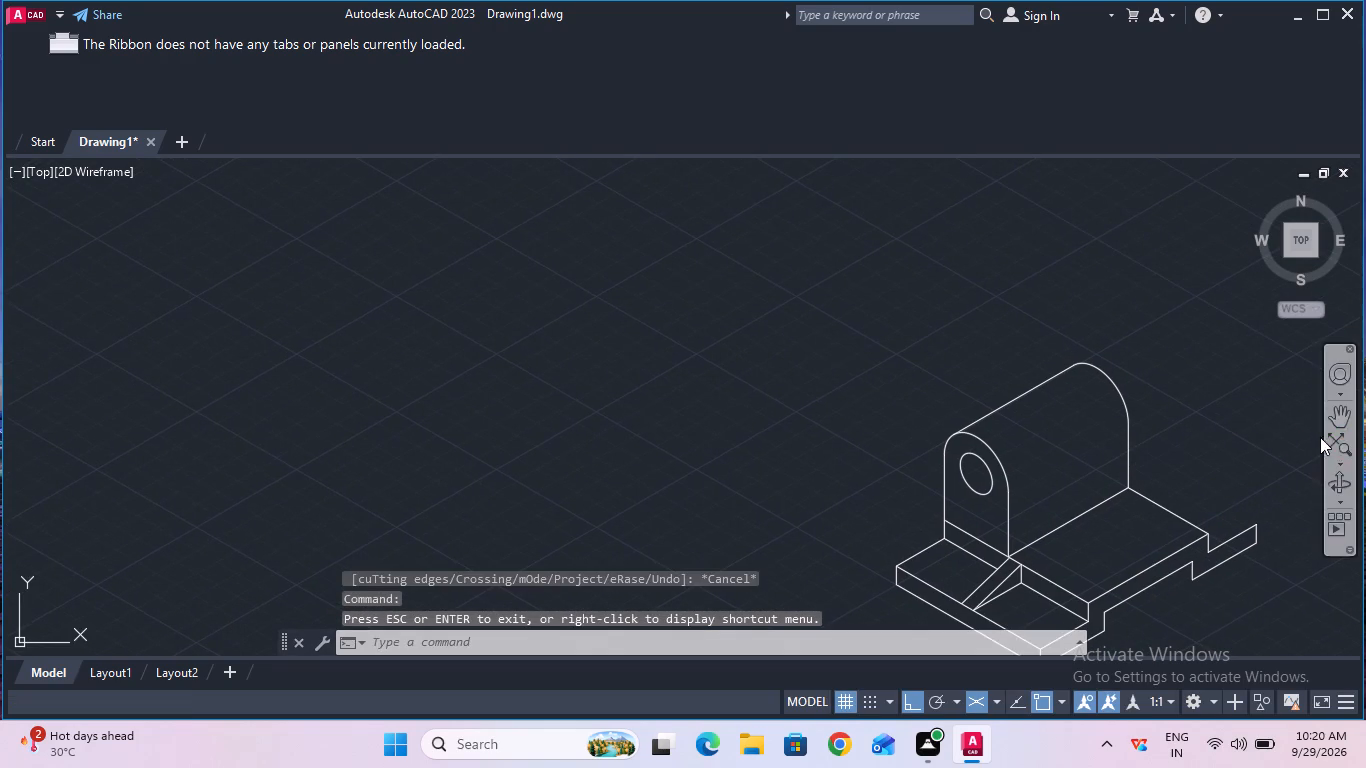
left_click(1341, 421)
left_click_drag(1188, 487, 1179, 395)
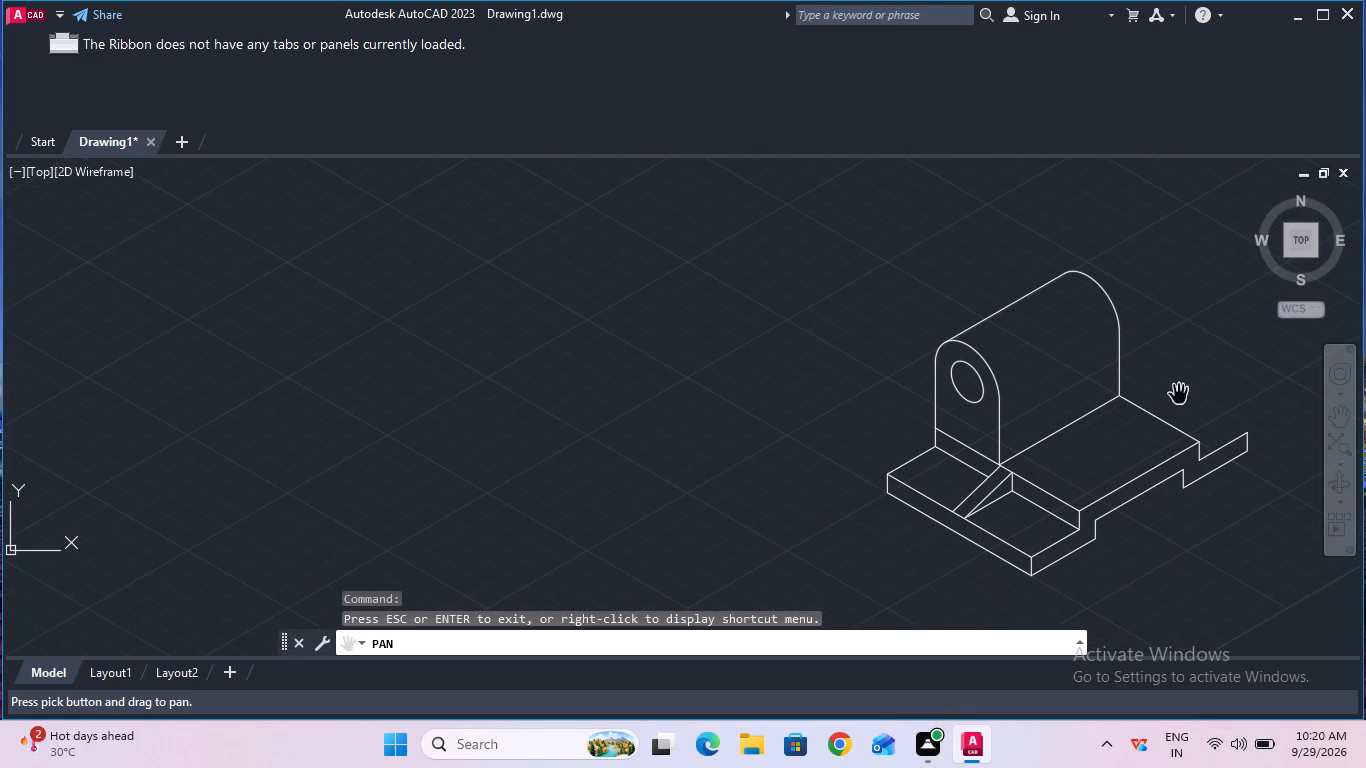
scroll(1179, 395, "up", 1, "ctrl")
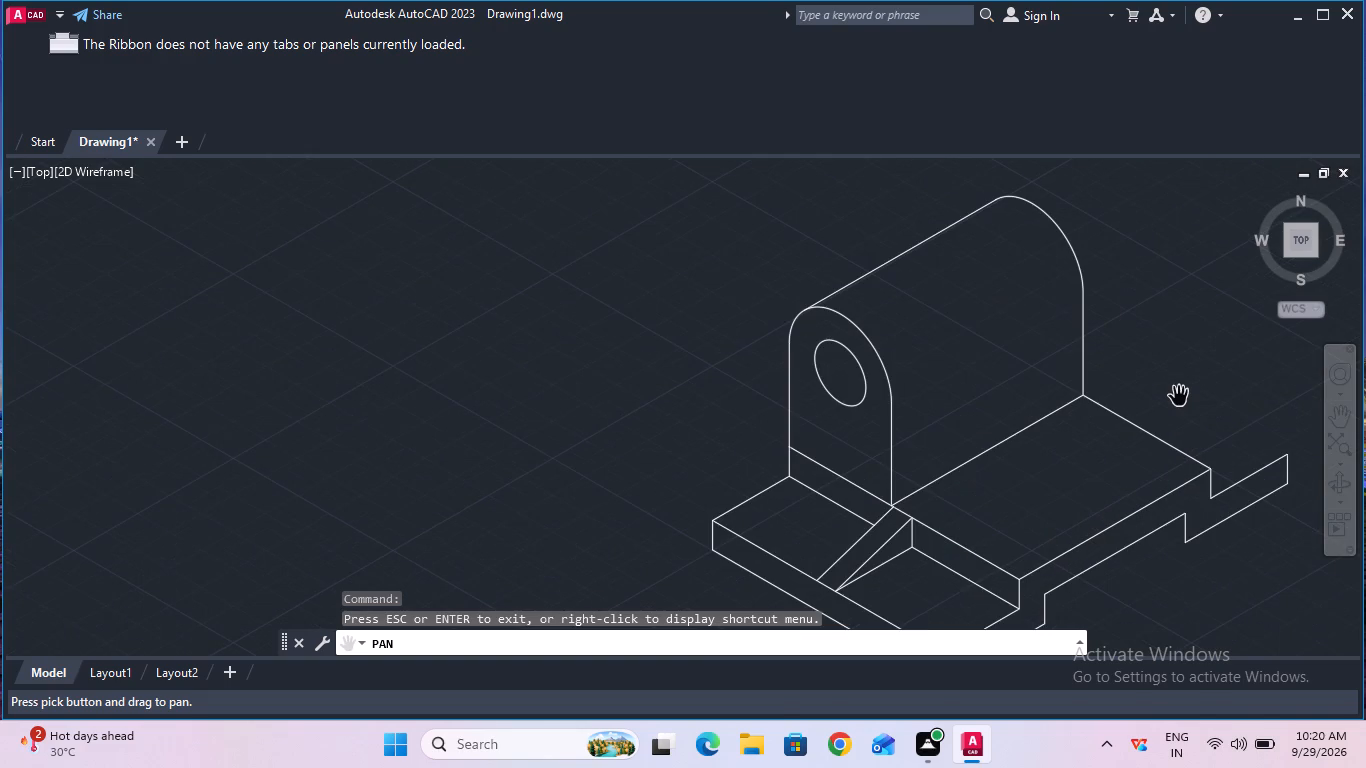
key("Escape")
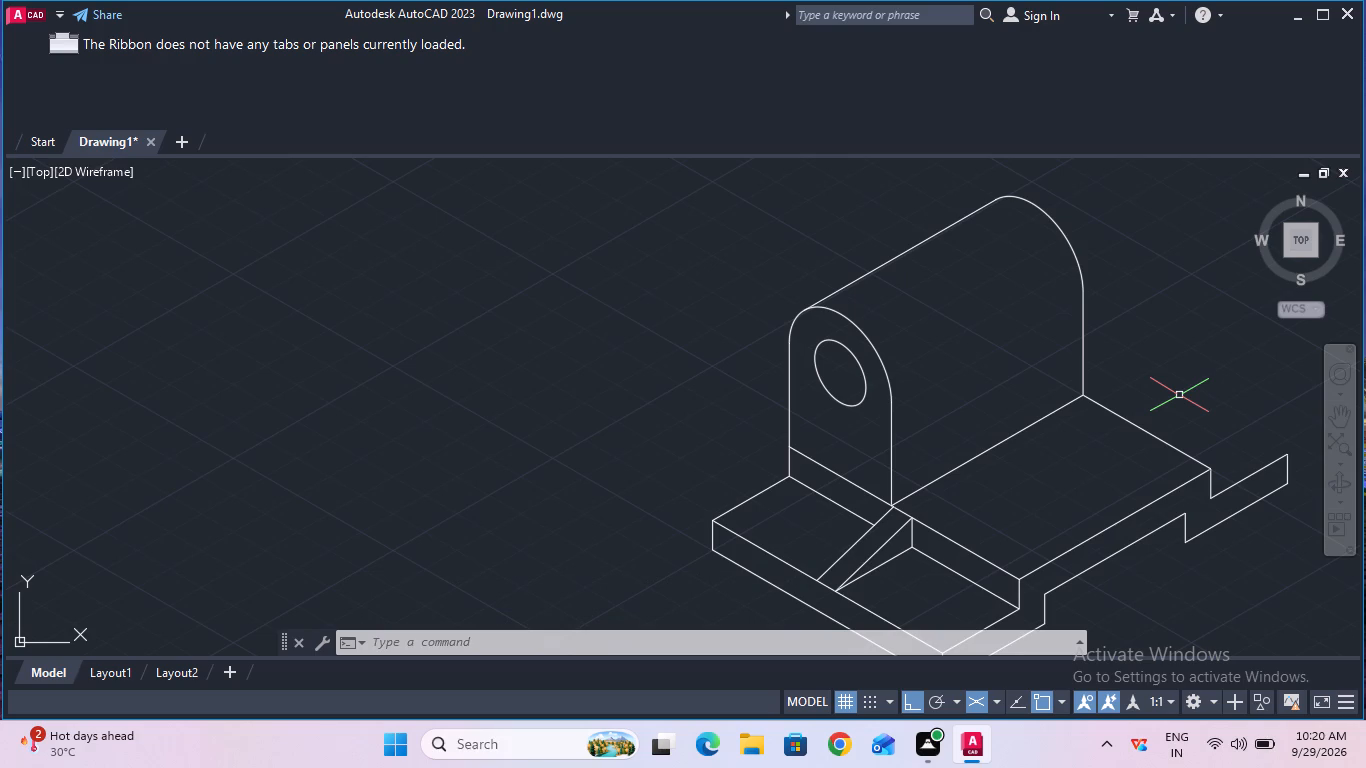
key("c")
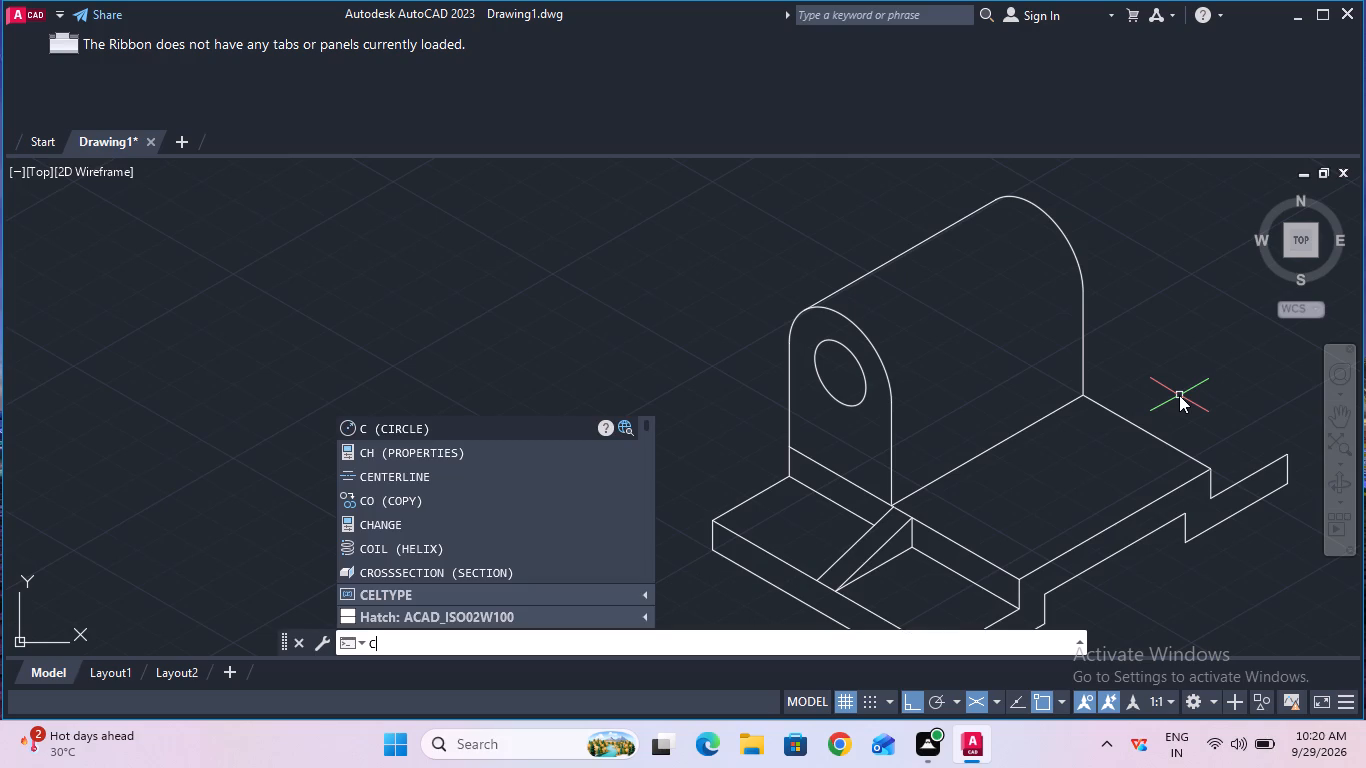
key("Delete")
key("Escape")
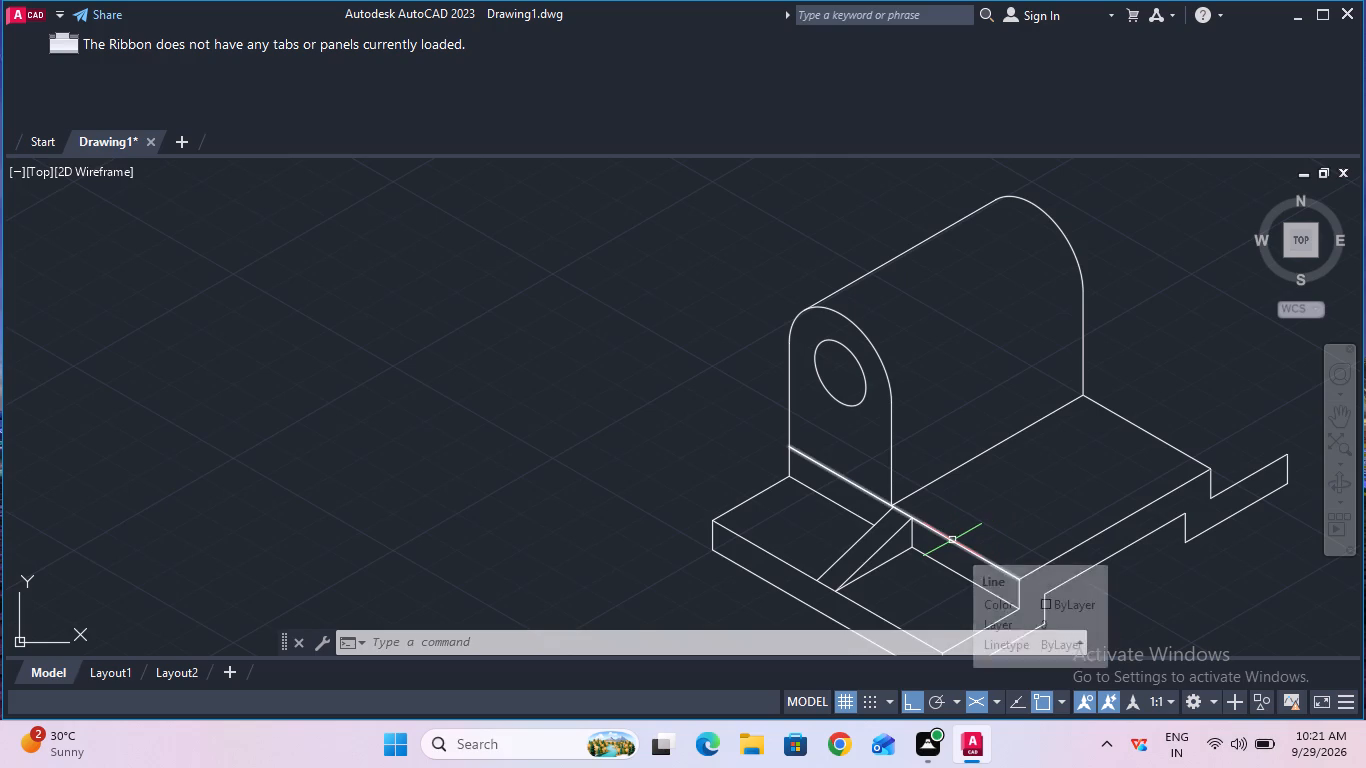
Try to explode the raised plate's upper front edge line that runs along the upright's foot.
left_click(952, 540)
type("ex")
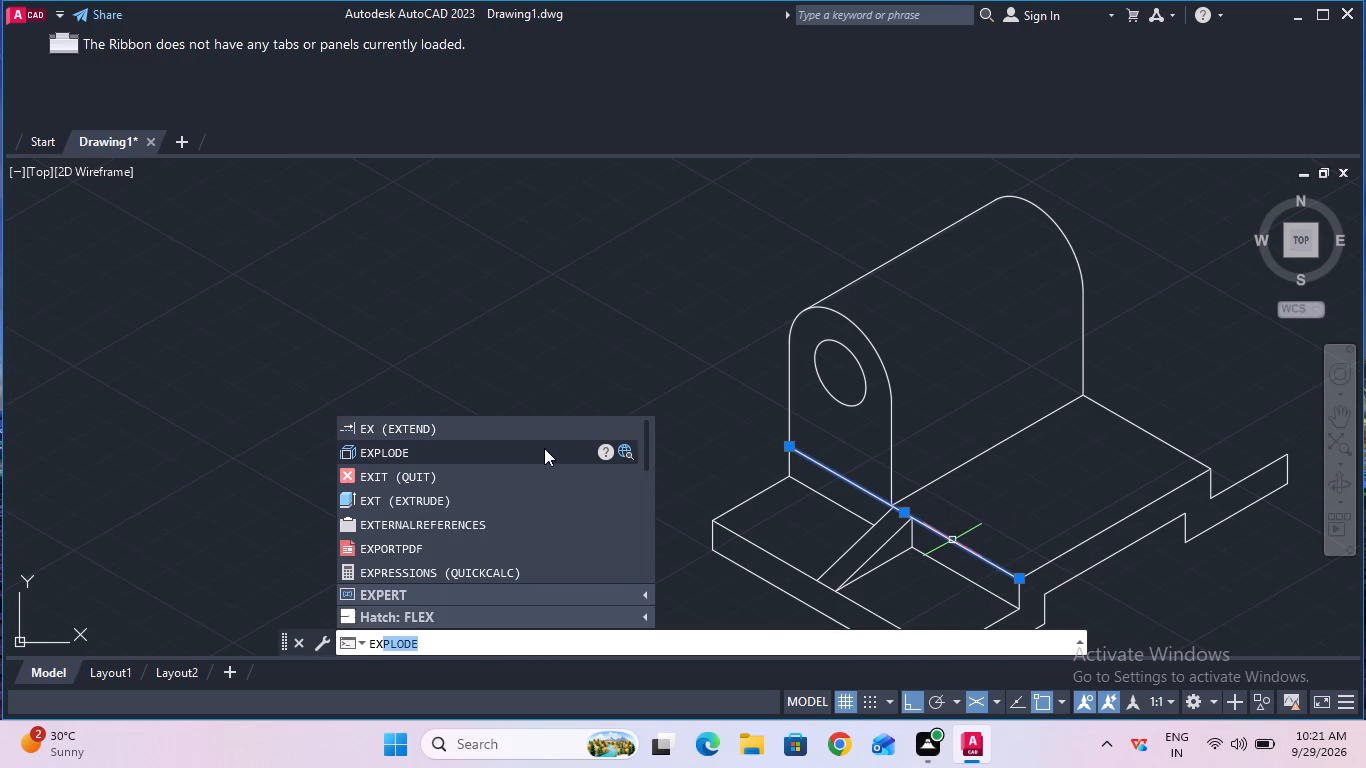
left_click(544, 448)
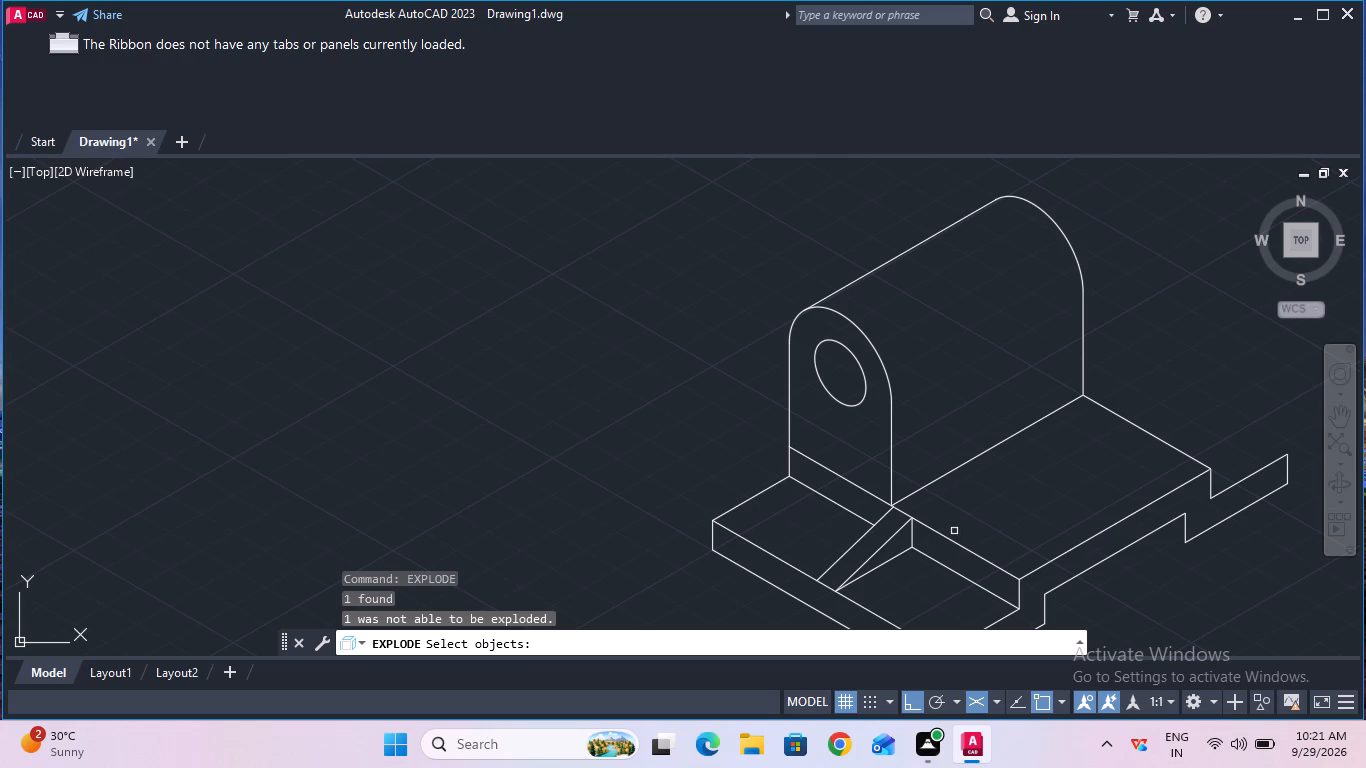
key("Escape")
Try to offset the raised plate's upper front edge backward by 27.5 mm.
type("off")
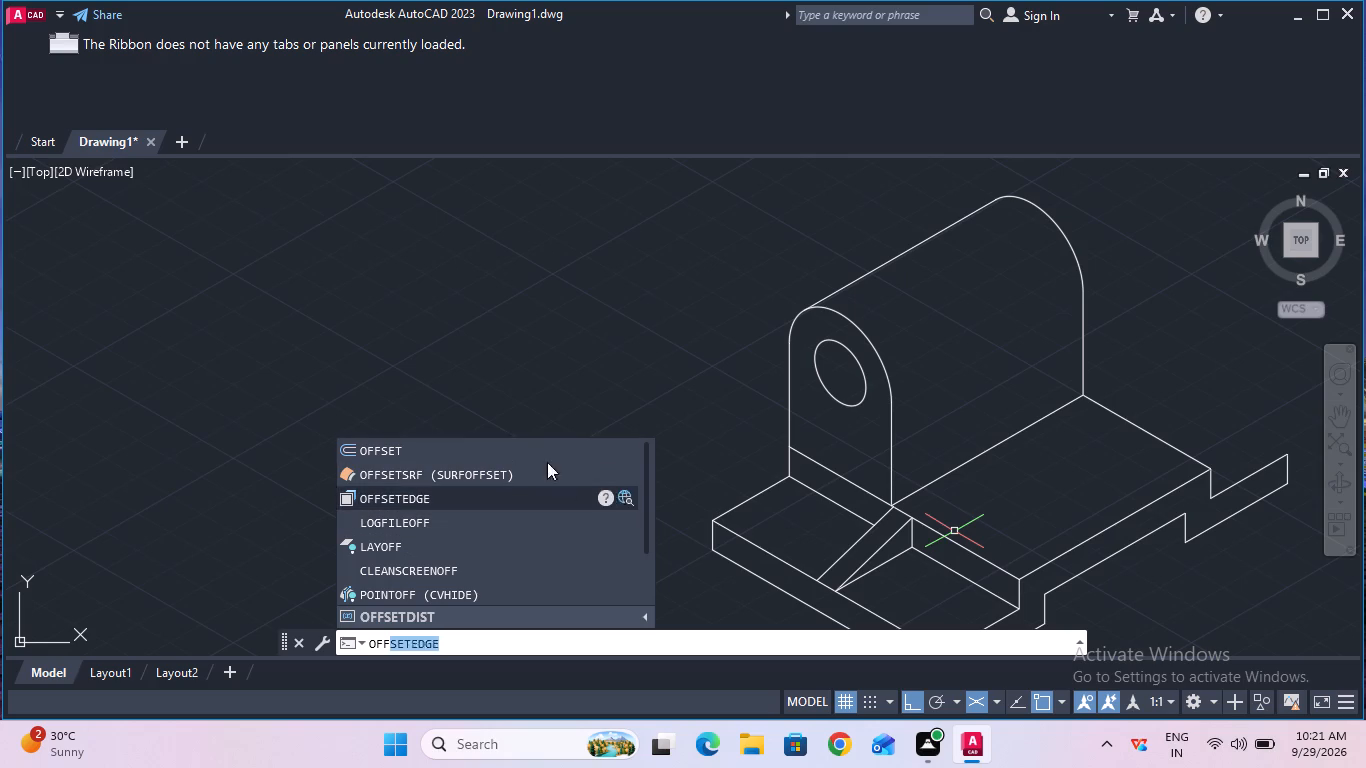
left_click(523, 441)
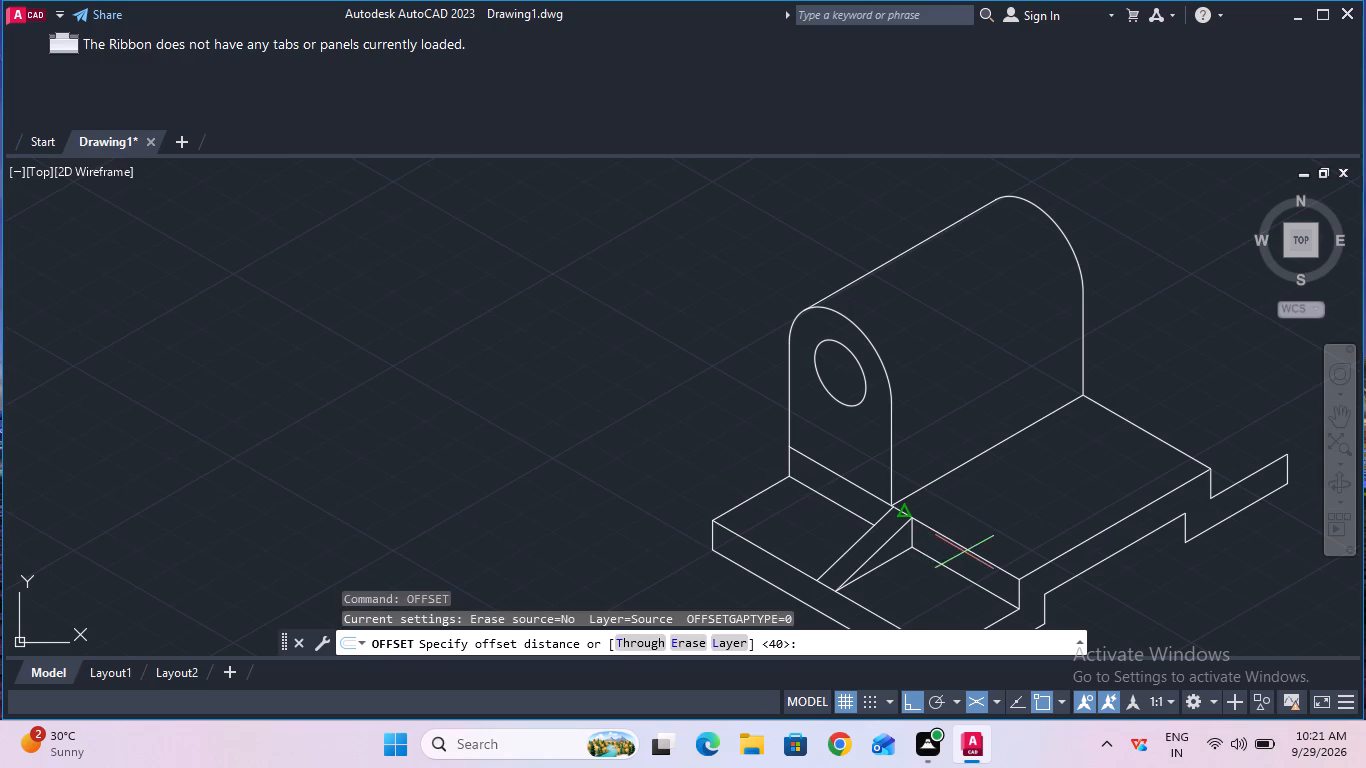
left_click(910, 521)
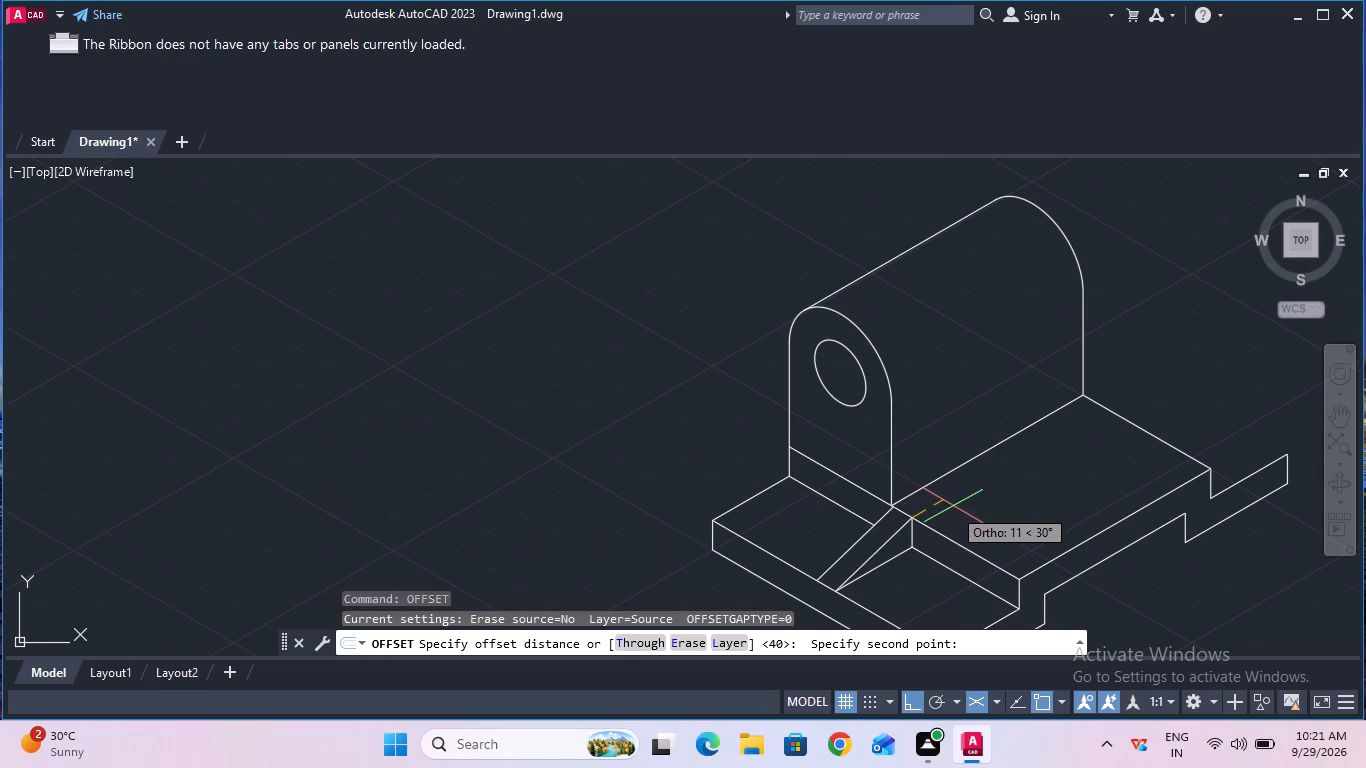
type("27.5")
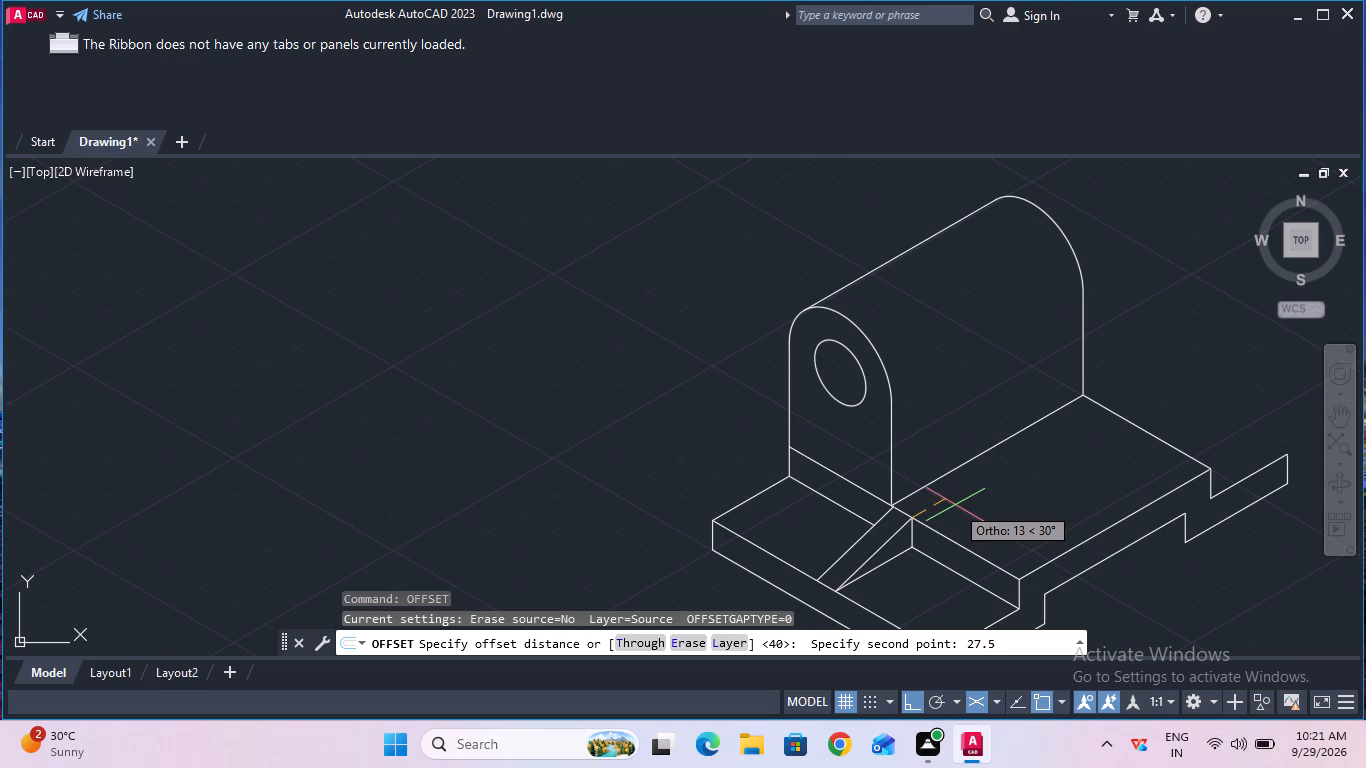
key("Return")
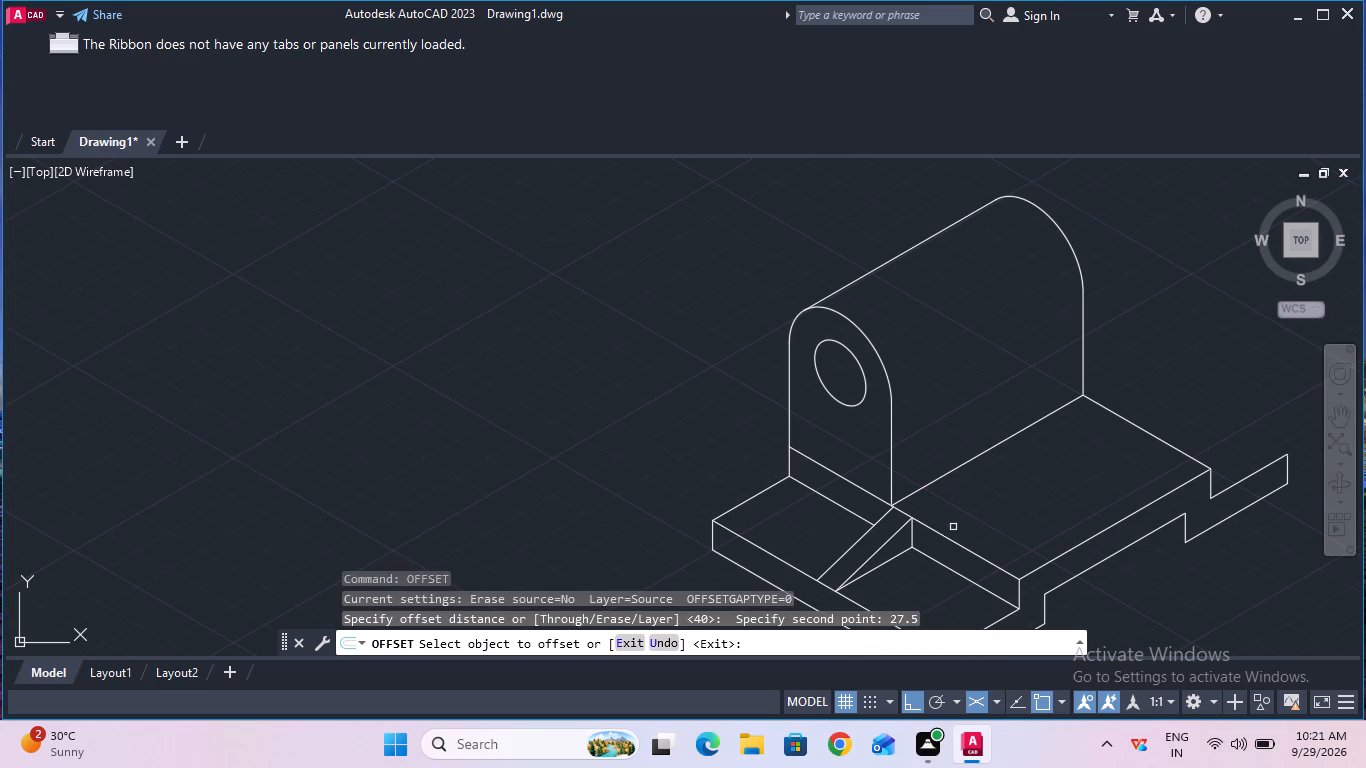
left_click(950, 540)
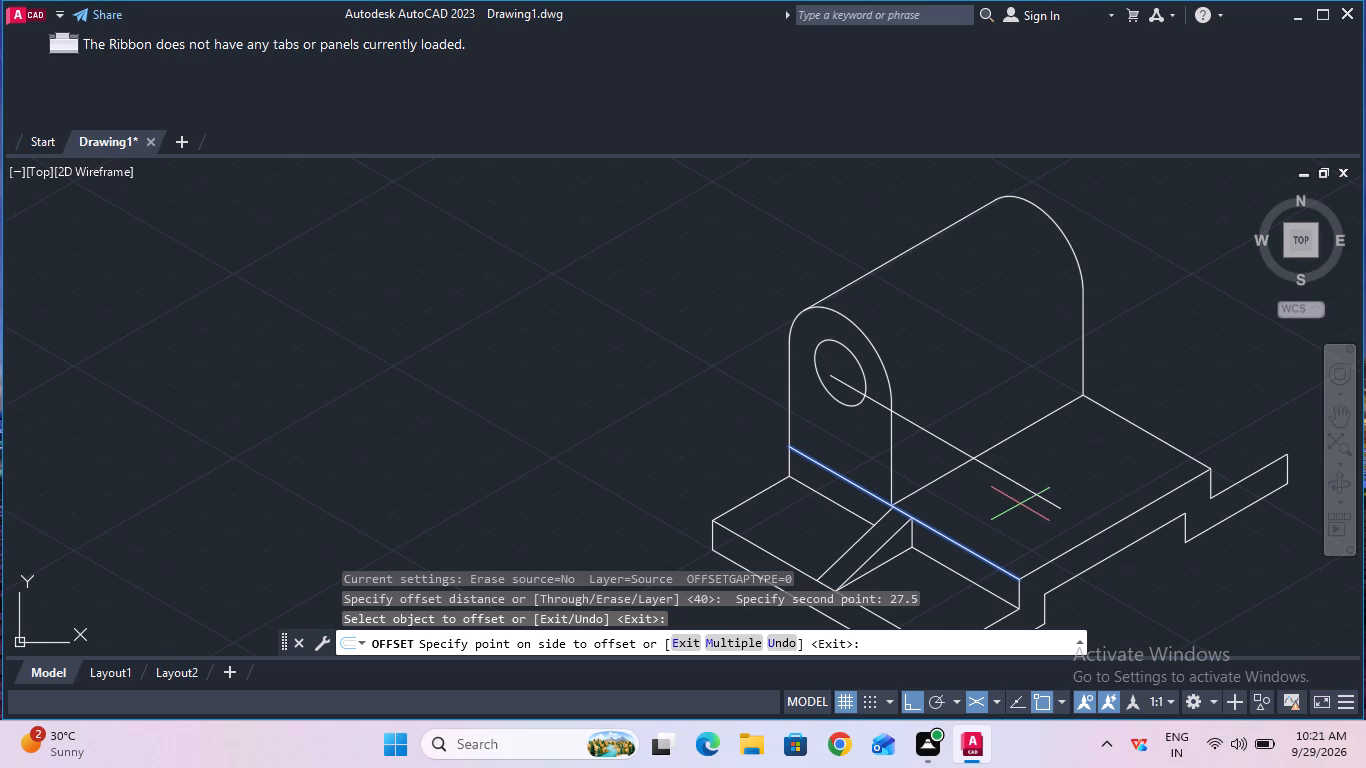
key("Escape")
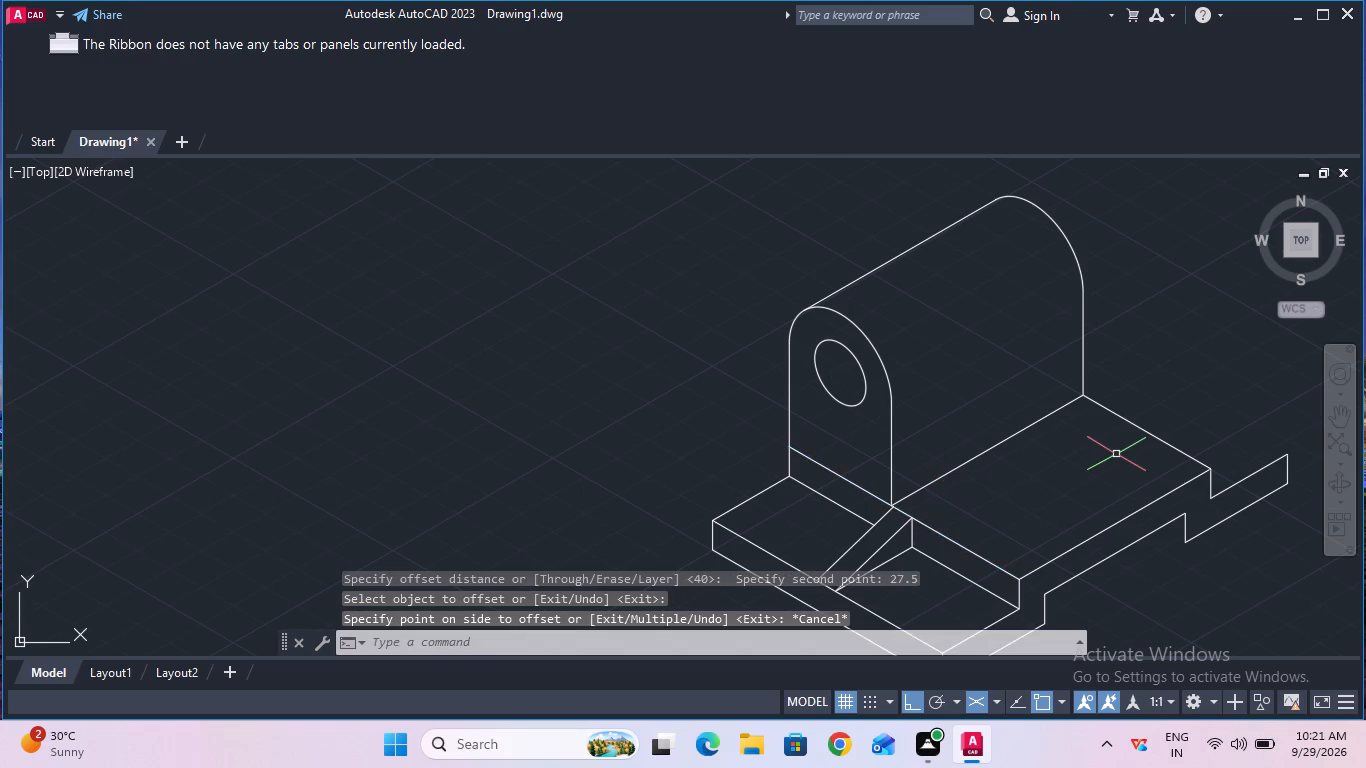
Add a centerline midway between the raised plate's upper front edge and its parallel rear edge.
type("cl")
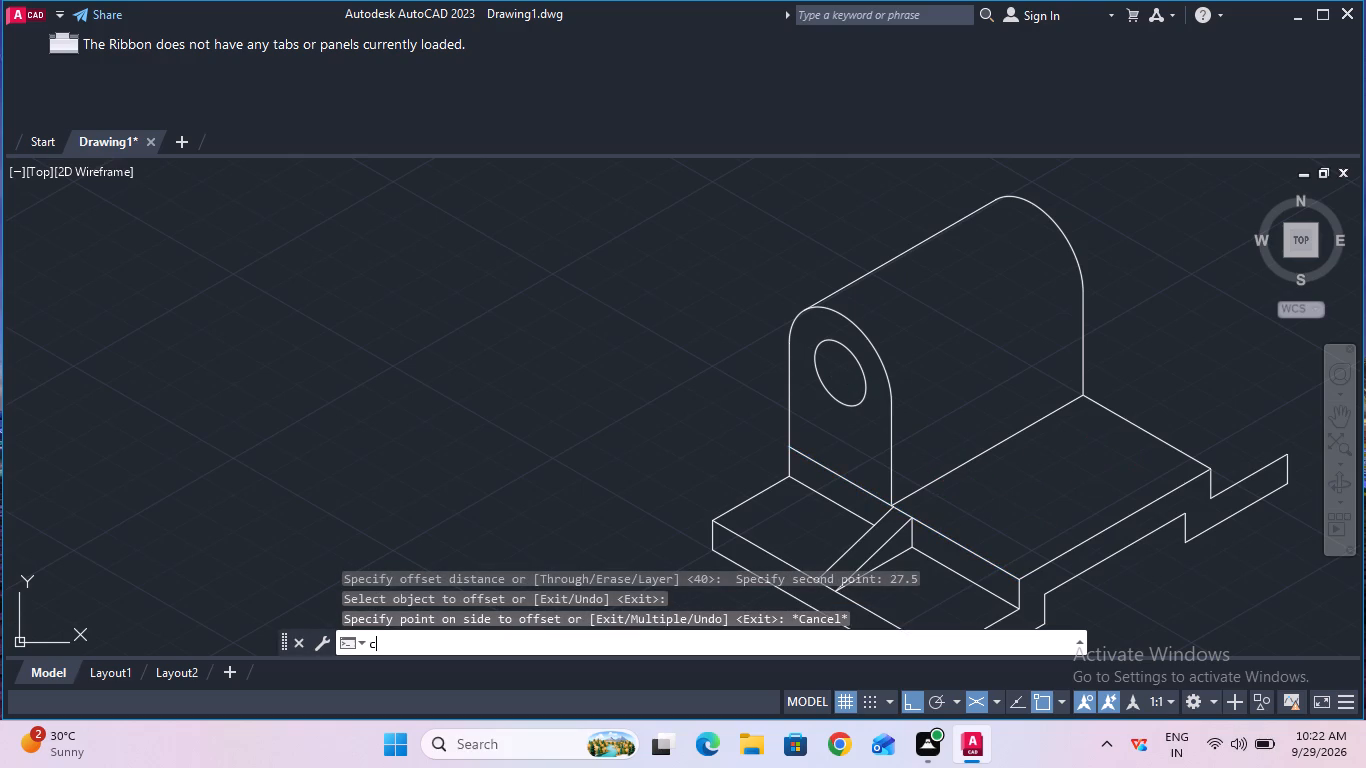
left_click(497, 423)
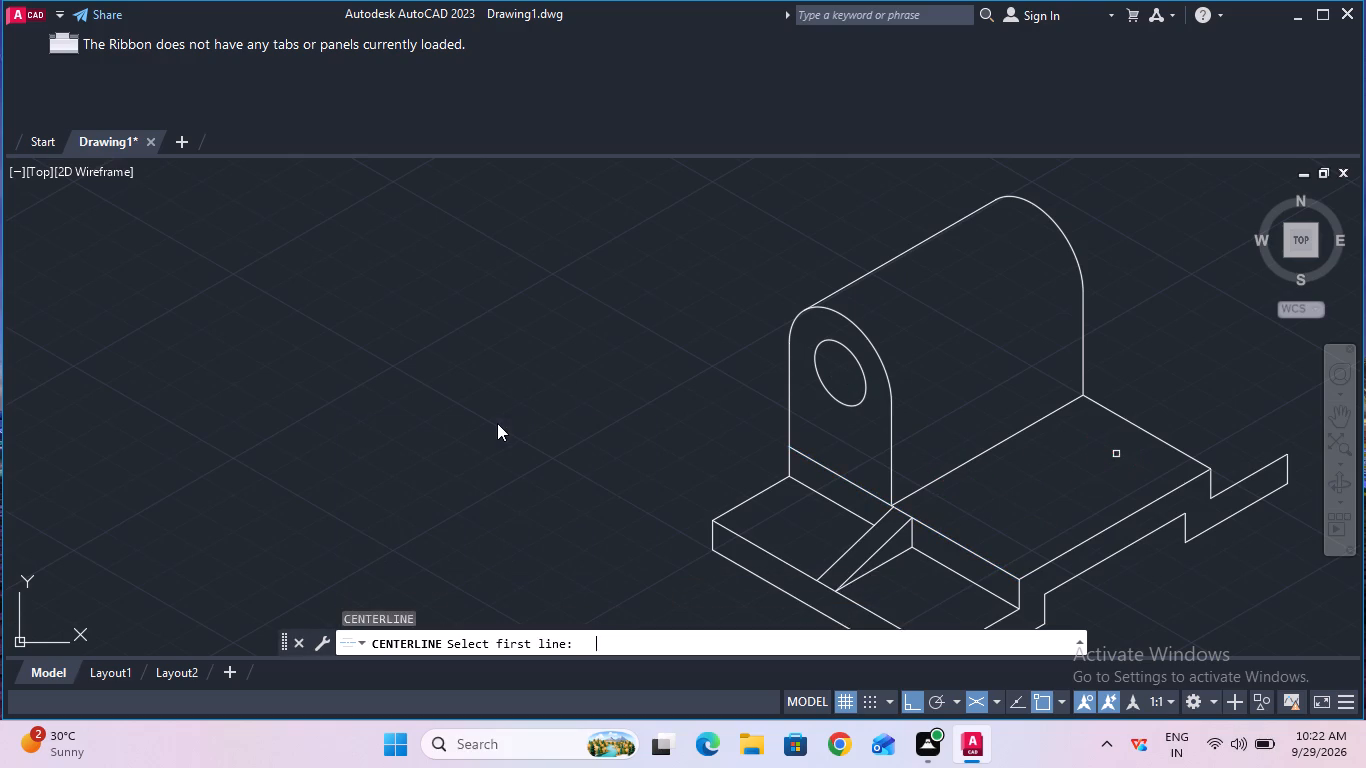
left_click(965, 551)
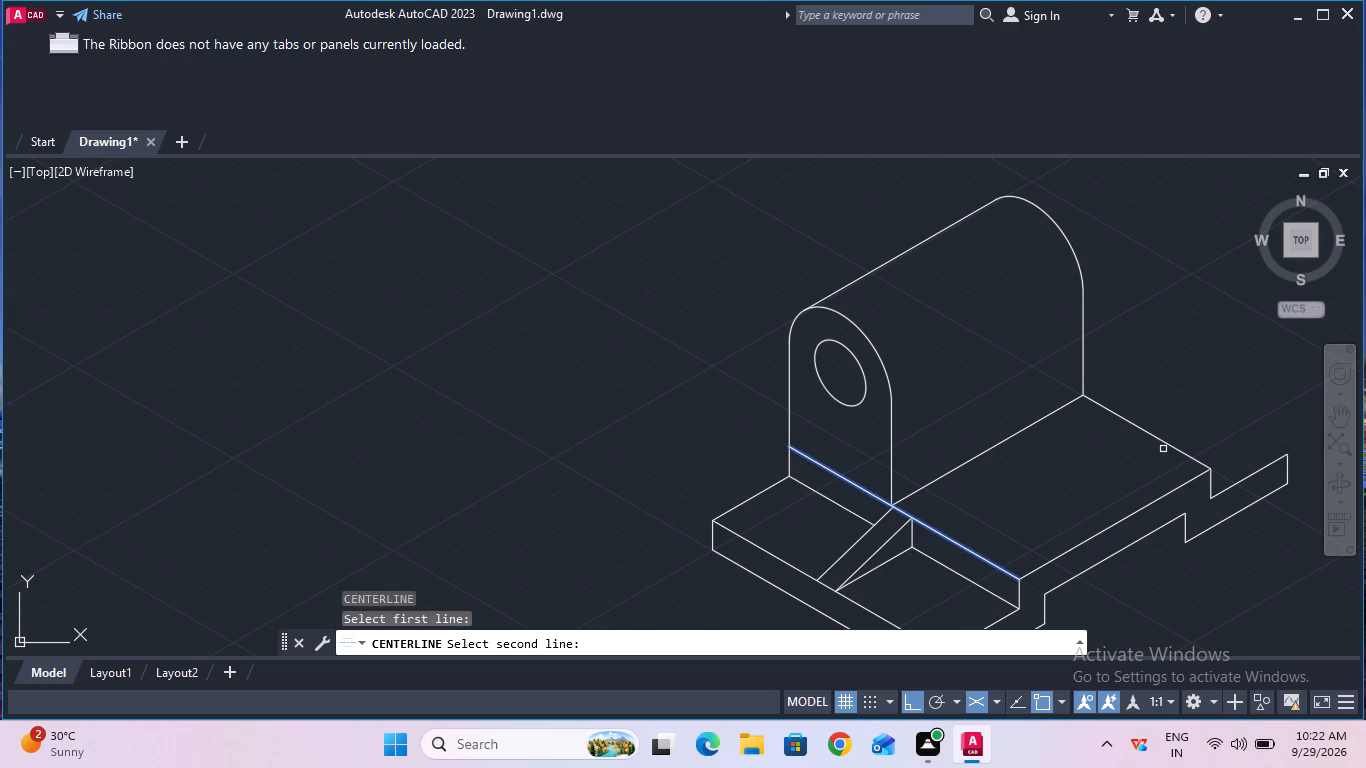
left_click(1169, 446)
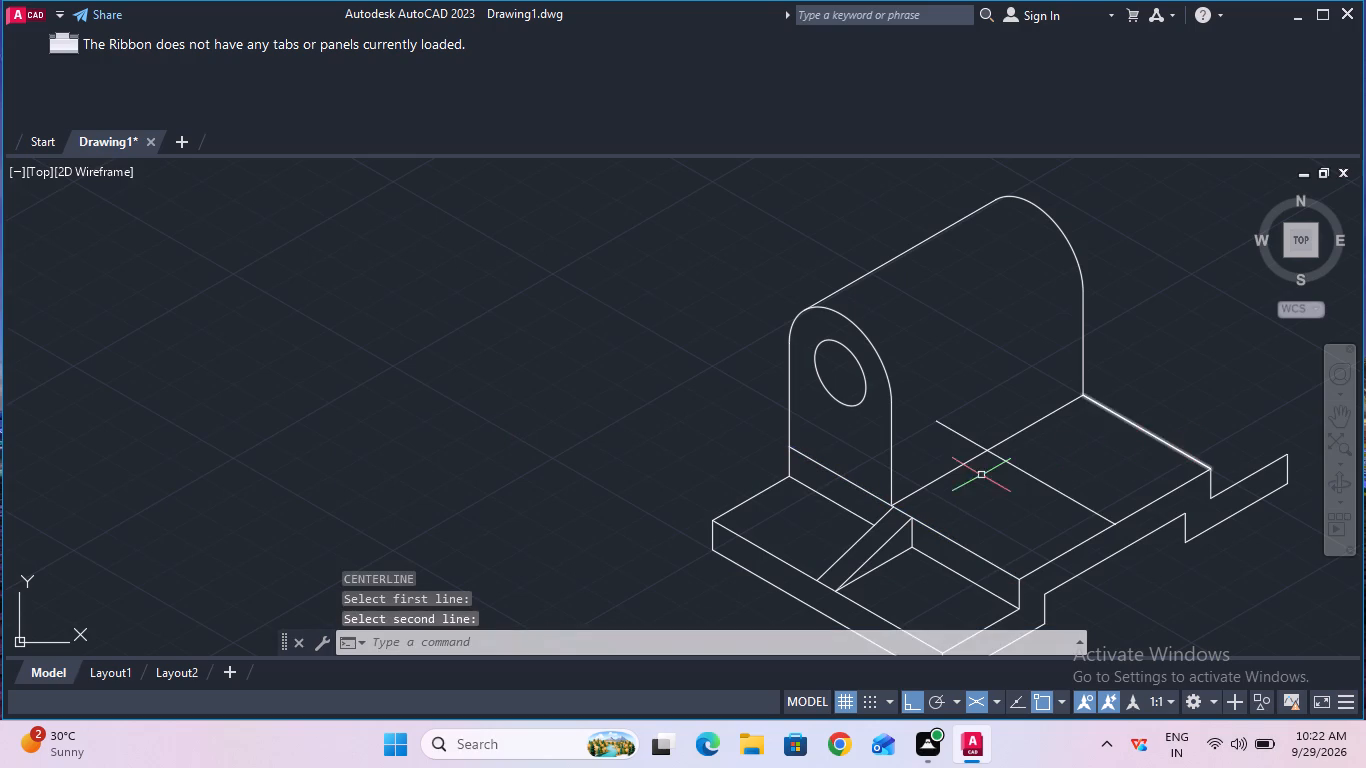
key("Escape")
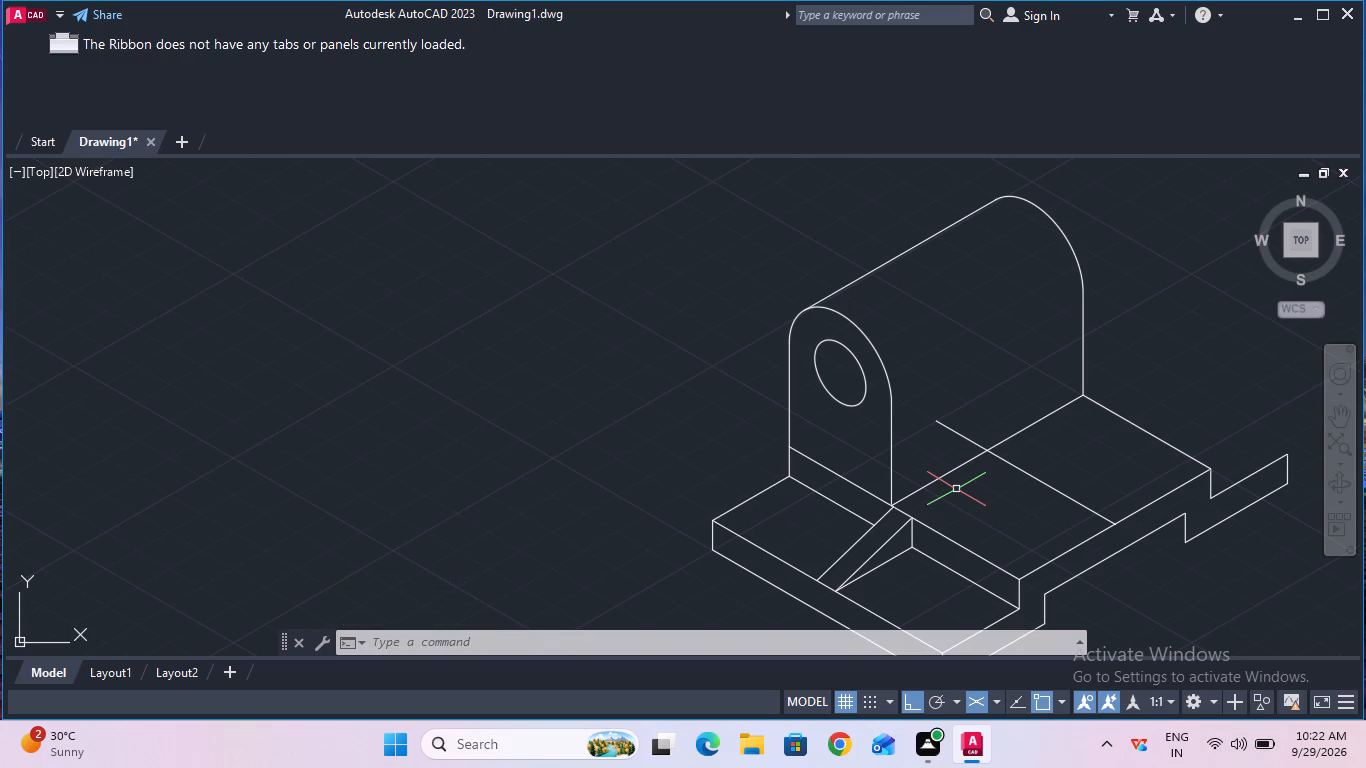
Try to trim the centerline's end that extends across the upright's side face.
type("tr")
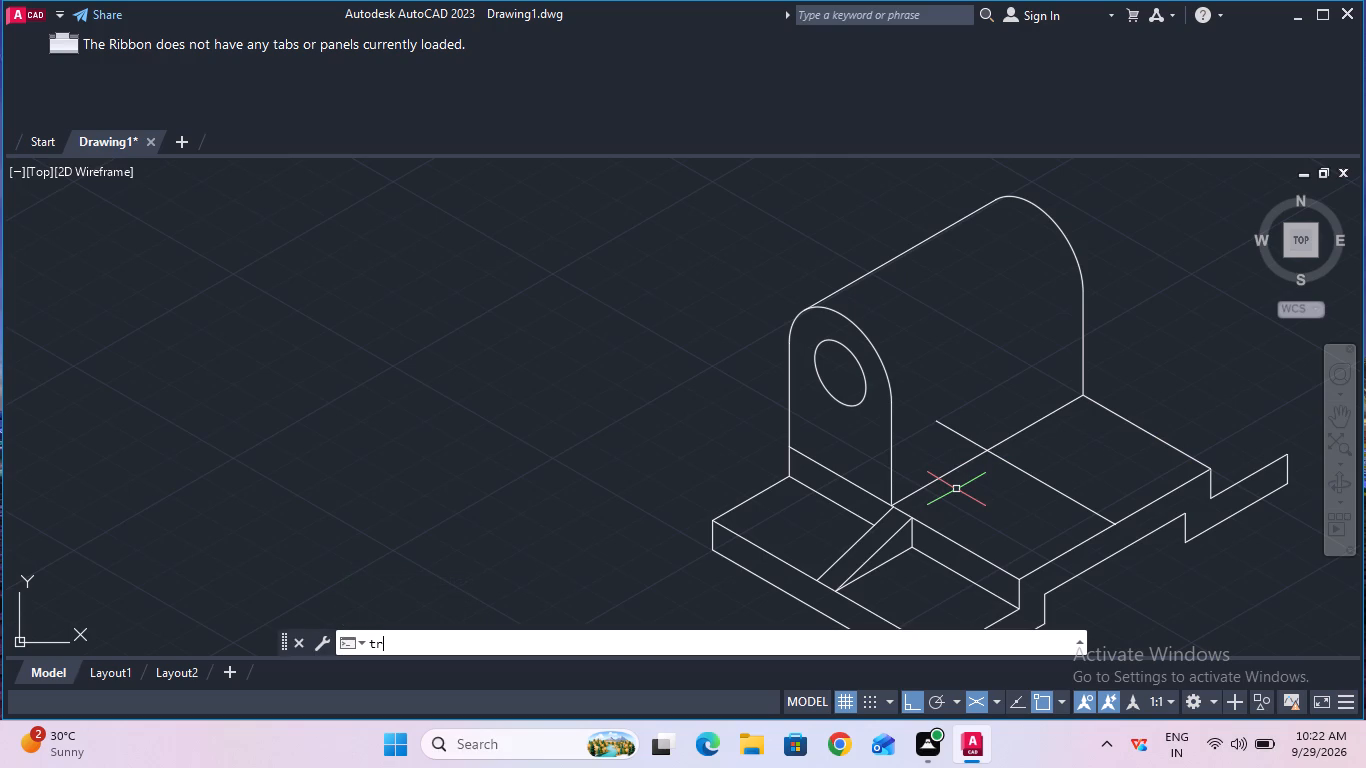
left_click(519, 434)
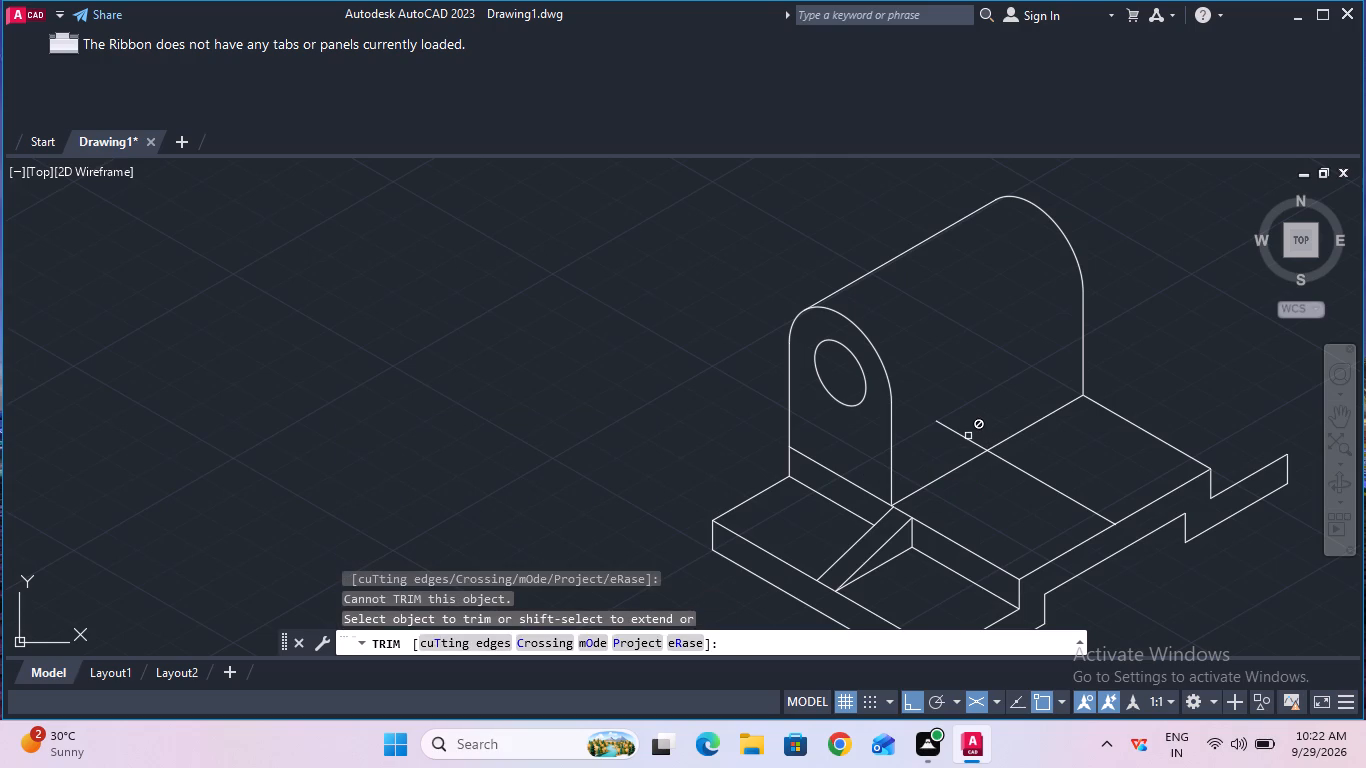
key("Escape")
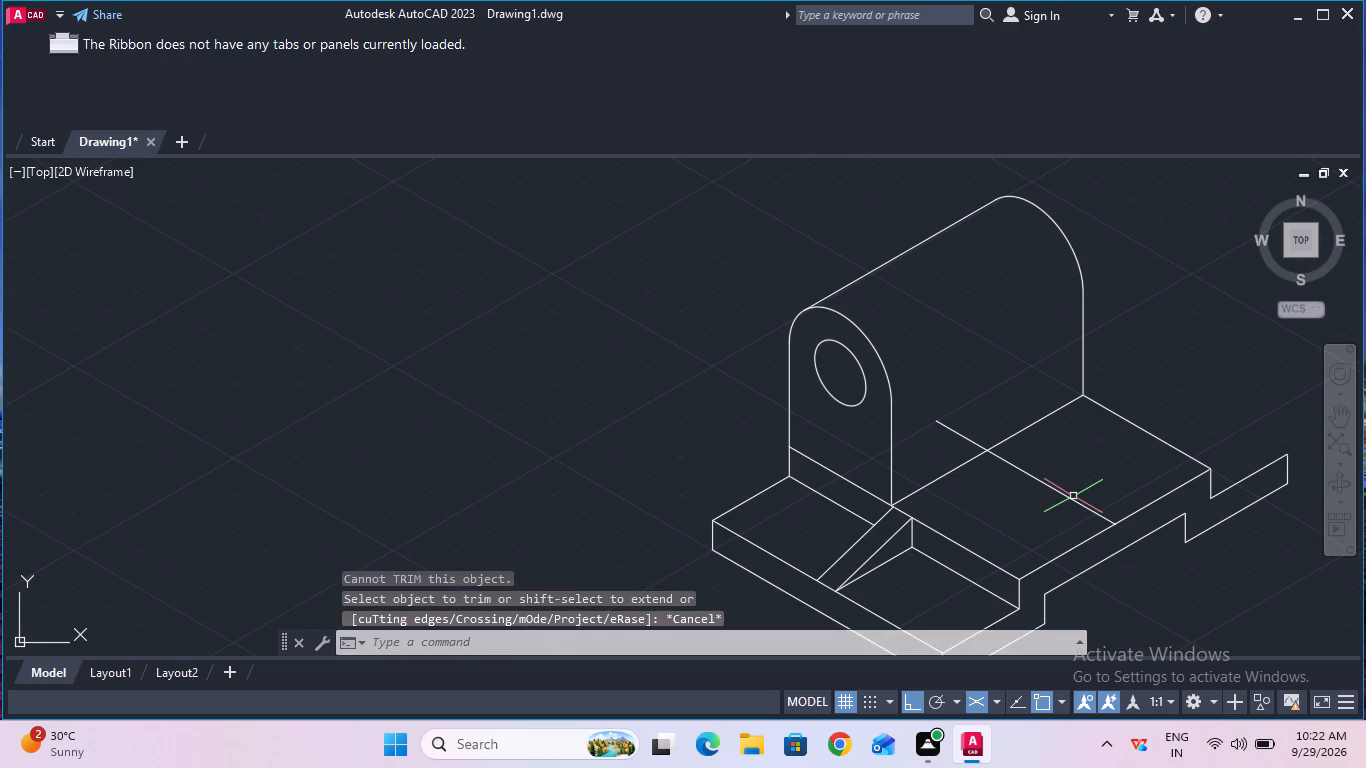
Explode the centerline running across the raised plate's top face into an ordinary line.
type("ex")
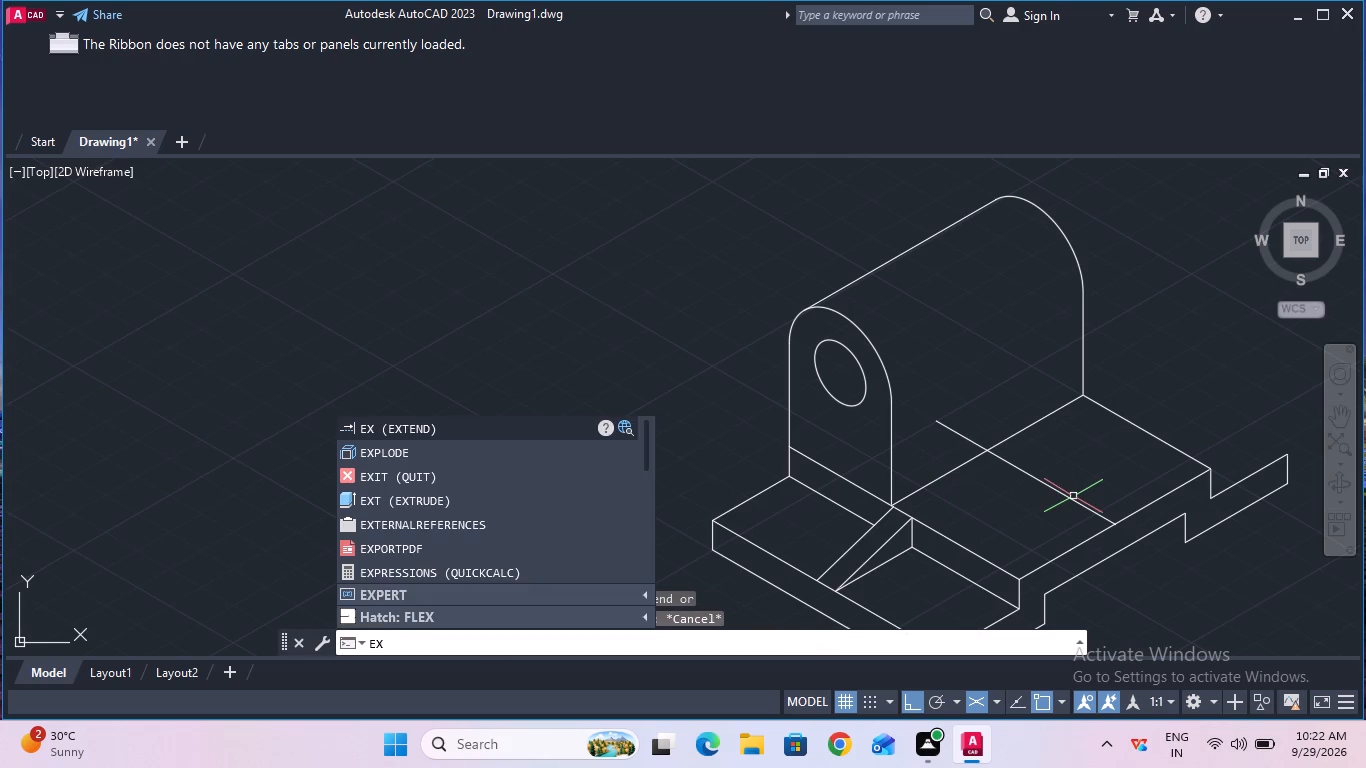
left_click(498, 449)
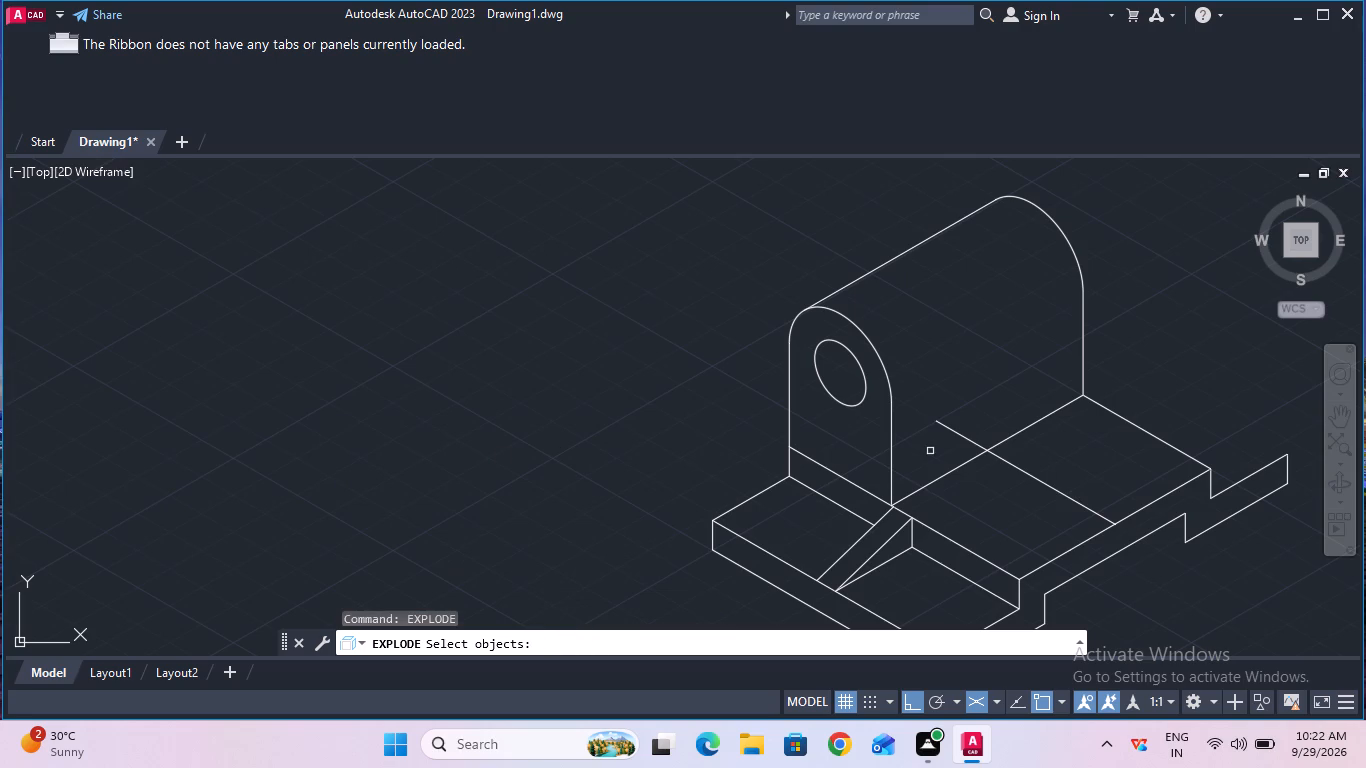
left_click(971, 442)
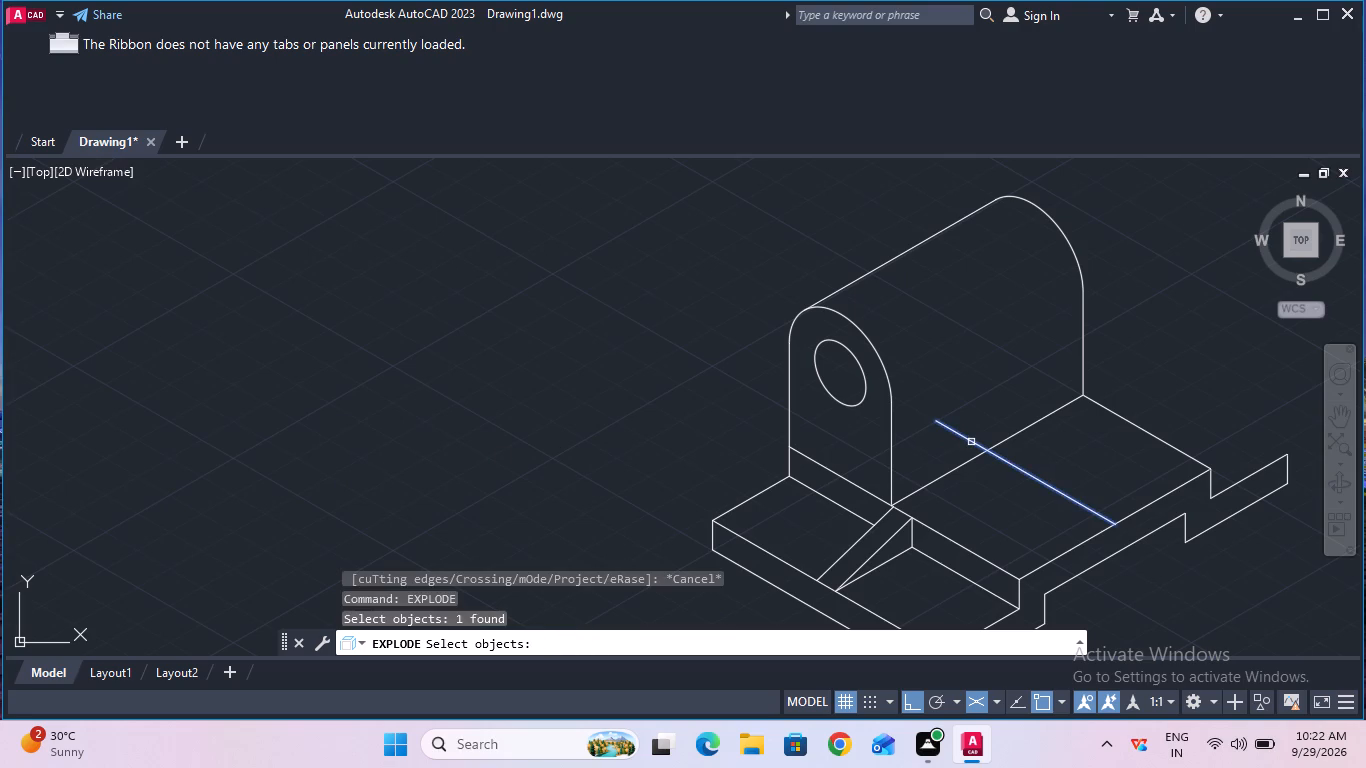
key("Return")
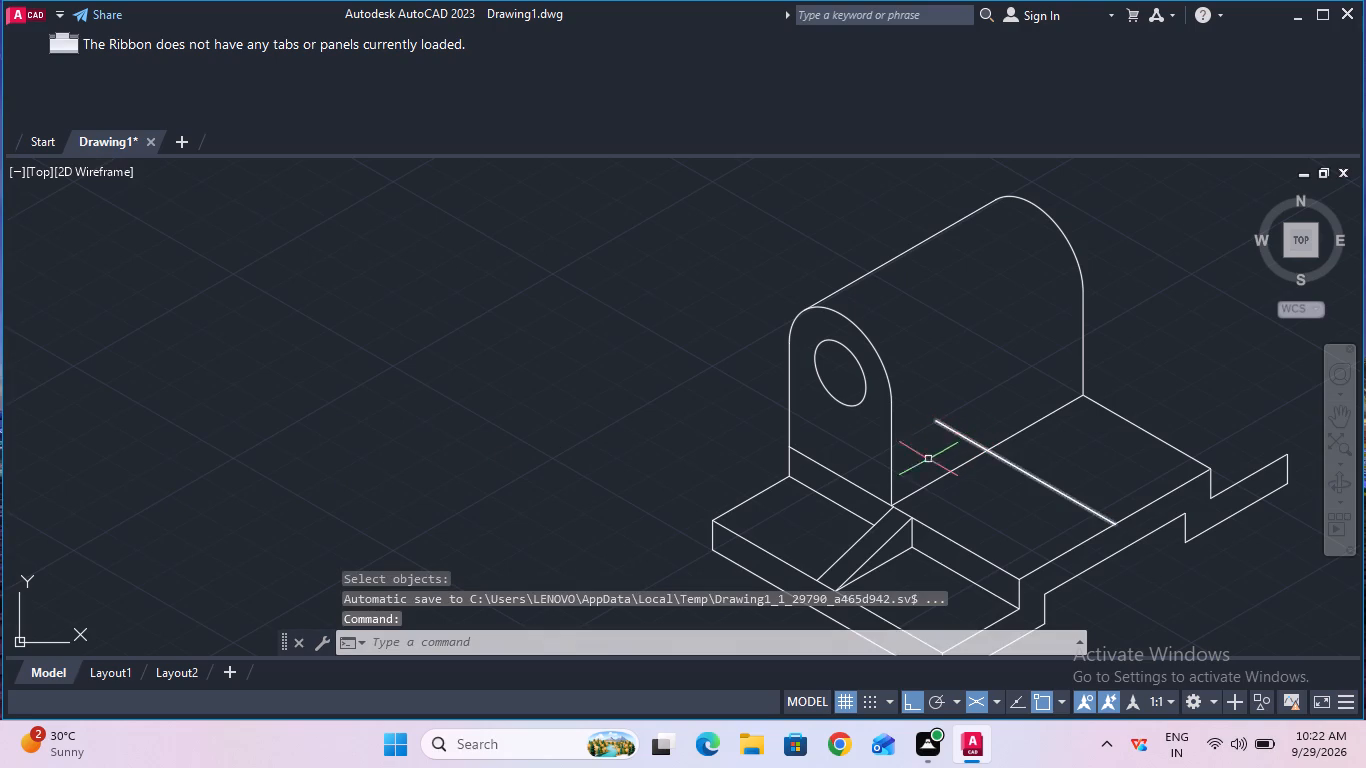
Trim the exploded middle line's end that crosses the upright's side face, back to the upright's long bottom edge.
key("t")
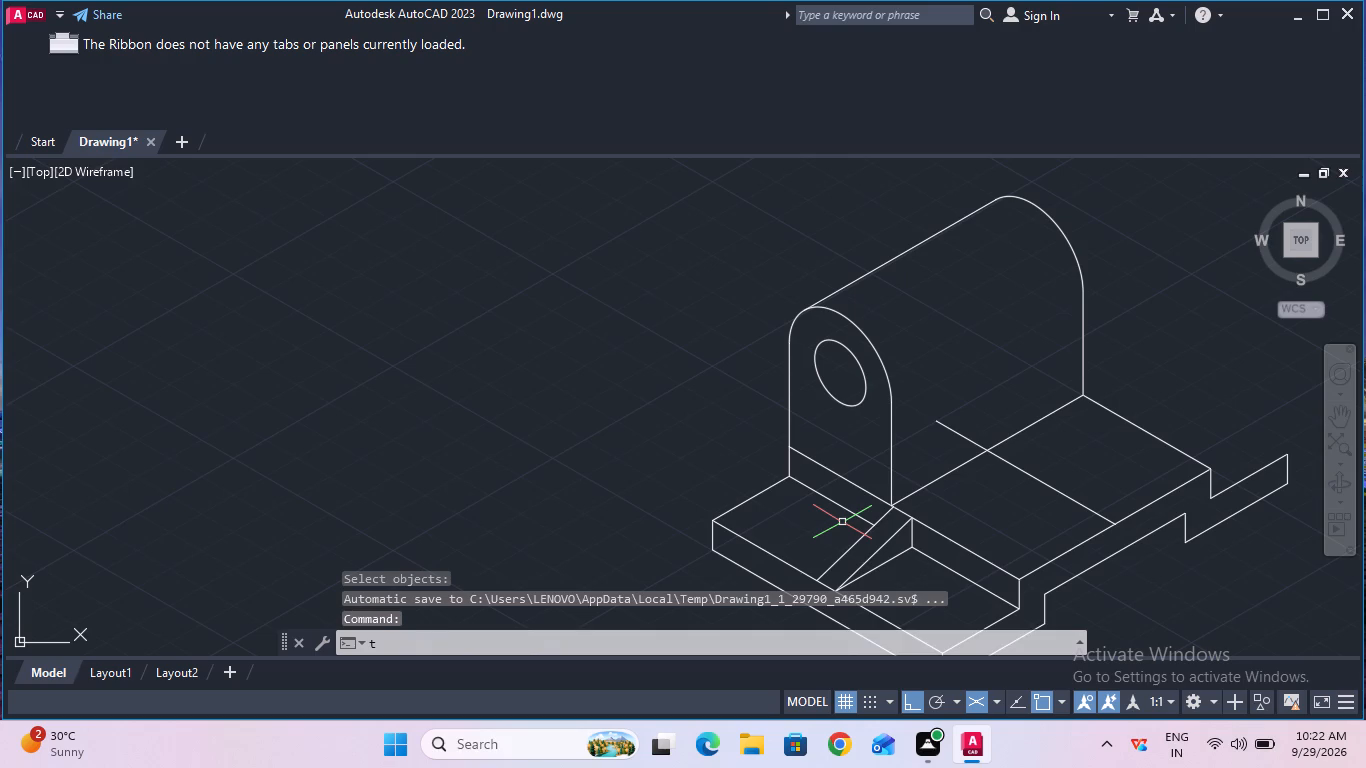
type("ri")
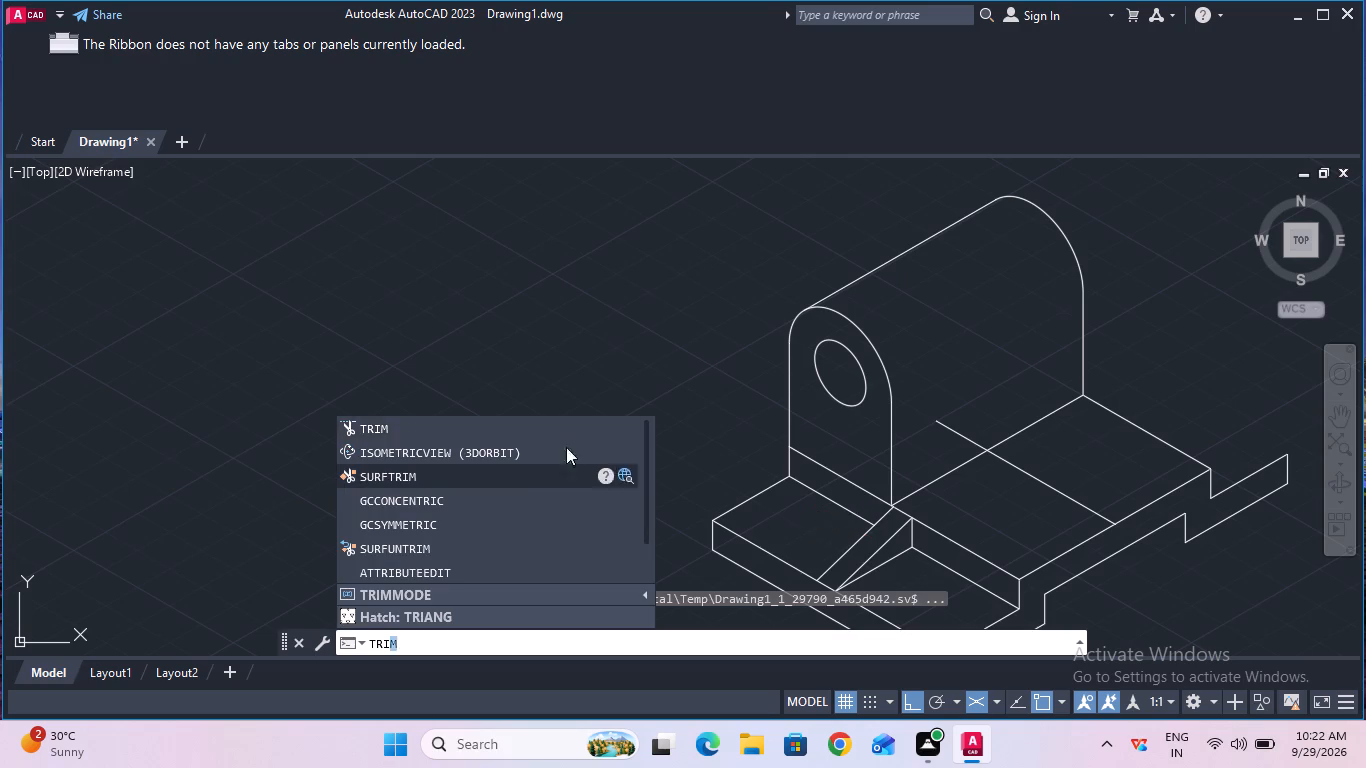
left_click(514, 420)
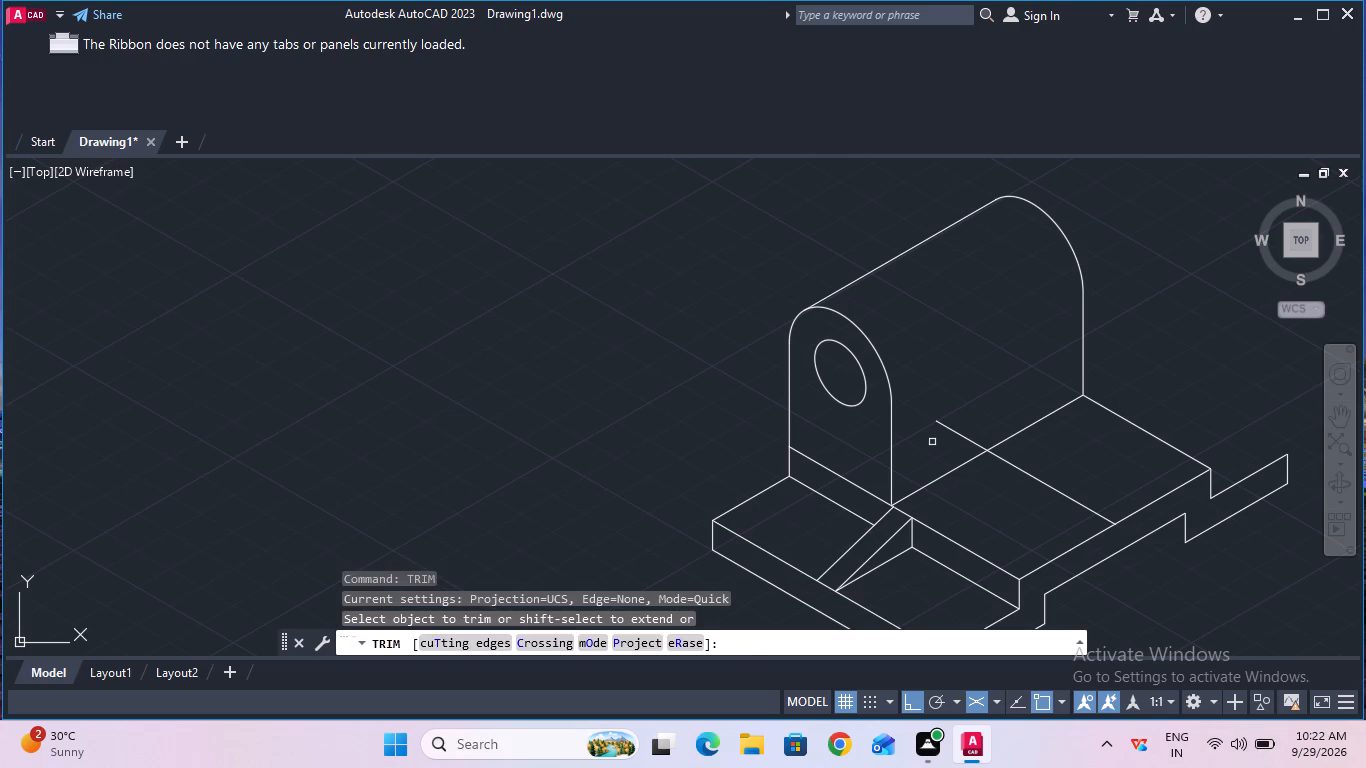
left_click(959, 433)
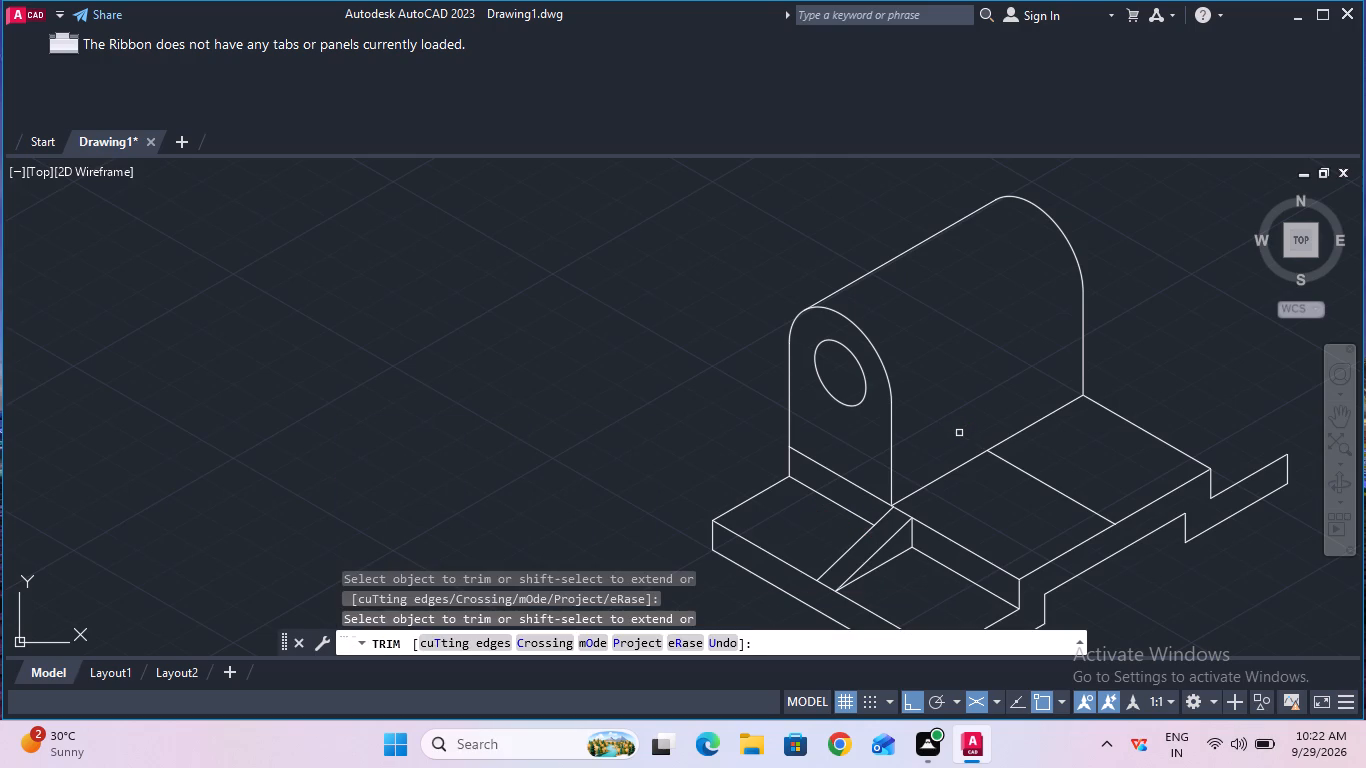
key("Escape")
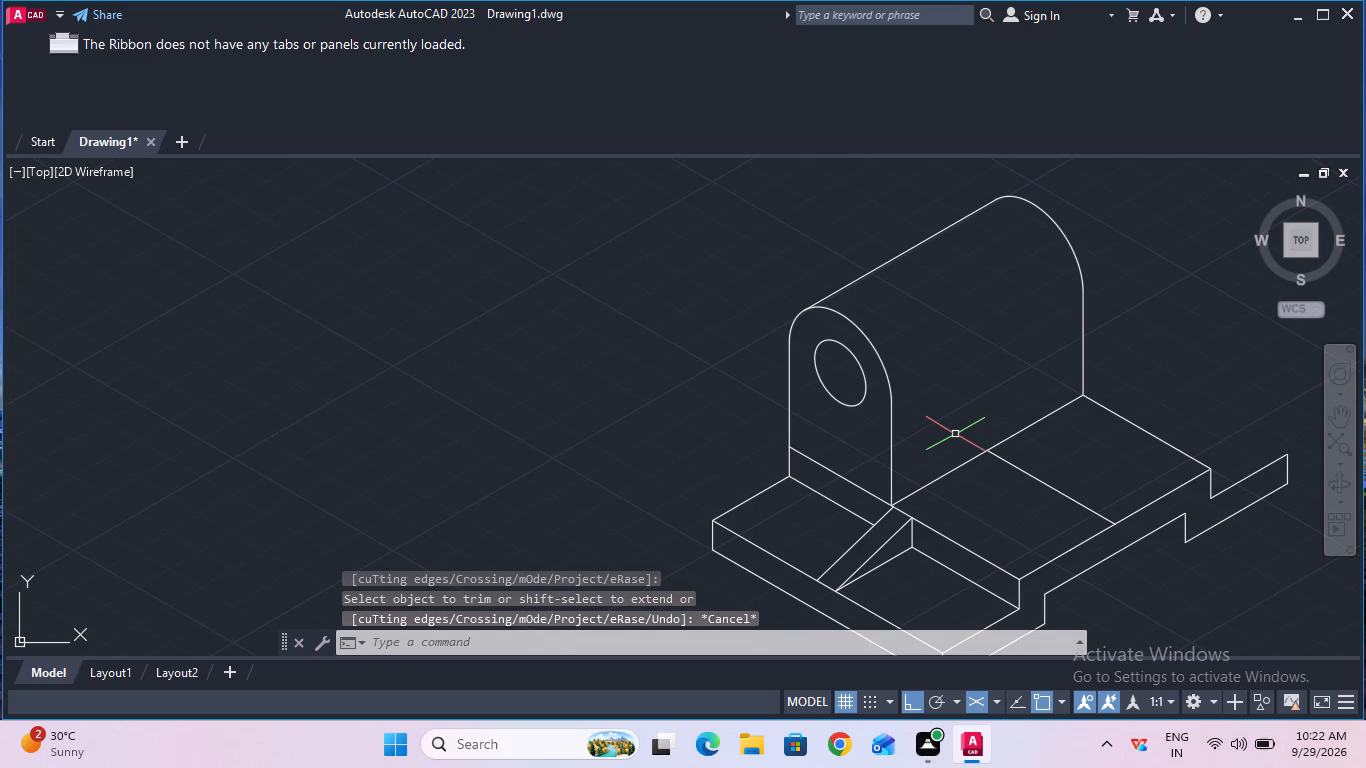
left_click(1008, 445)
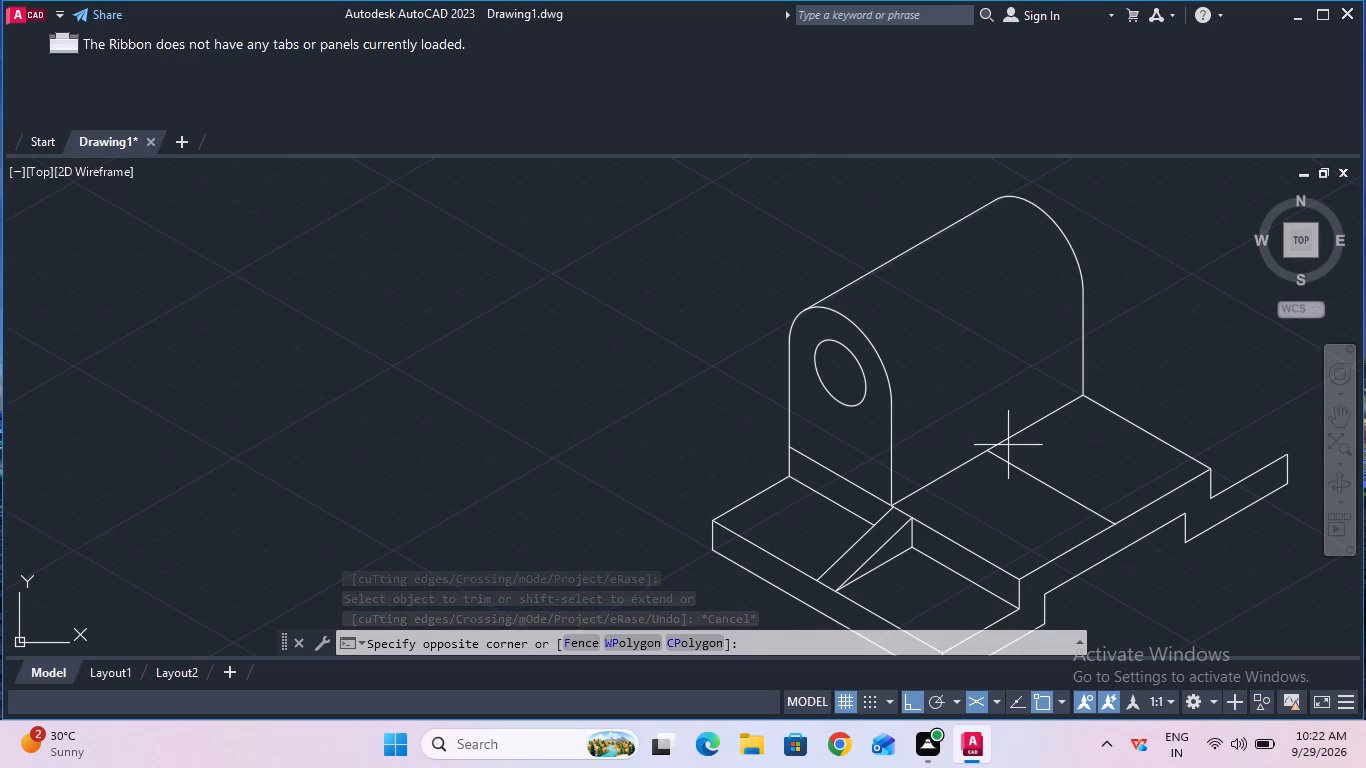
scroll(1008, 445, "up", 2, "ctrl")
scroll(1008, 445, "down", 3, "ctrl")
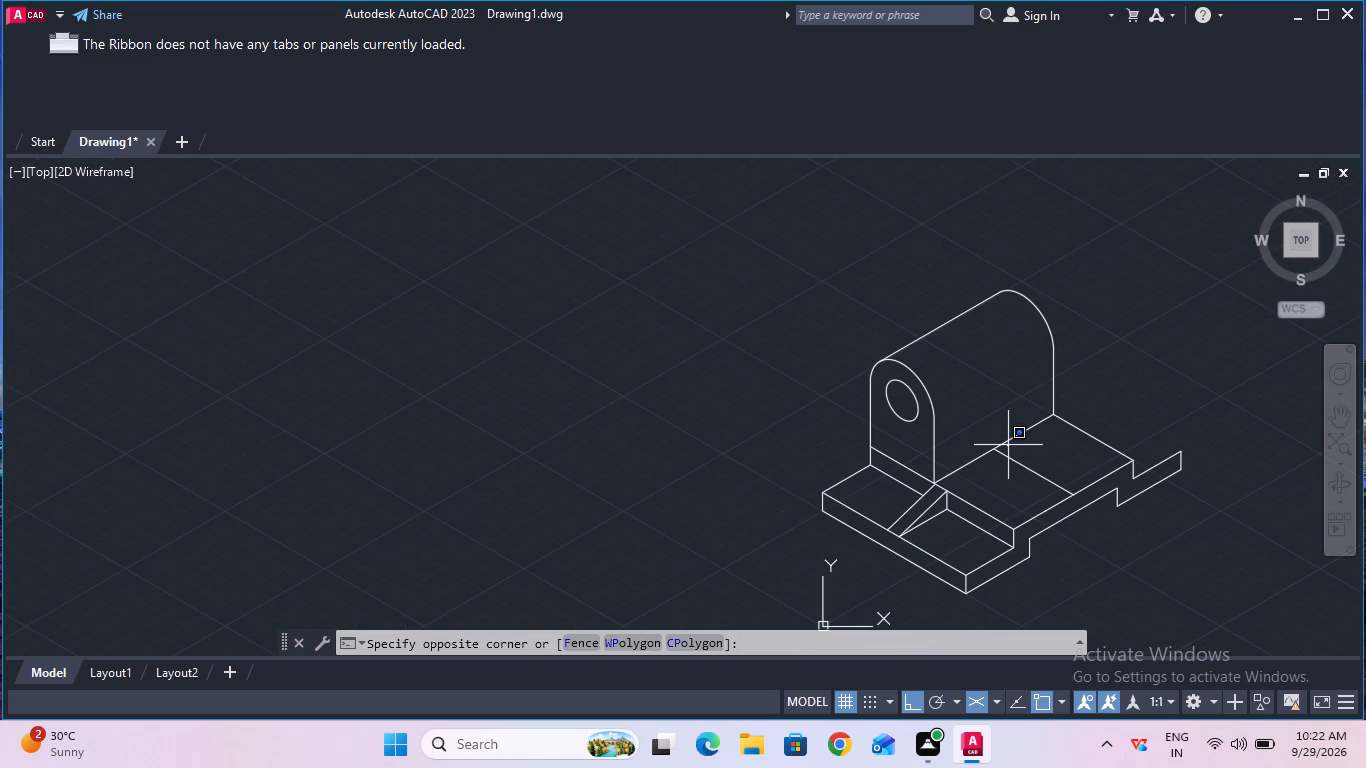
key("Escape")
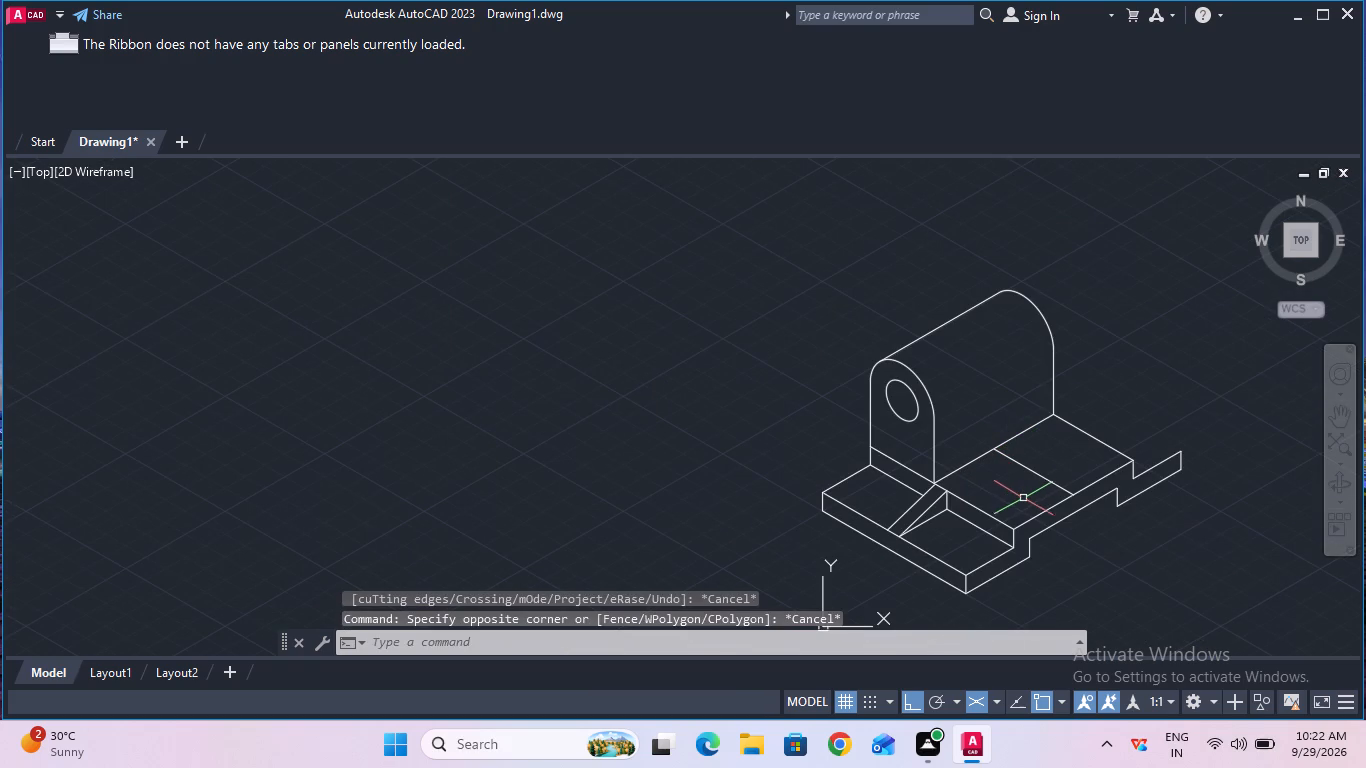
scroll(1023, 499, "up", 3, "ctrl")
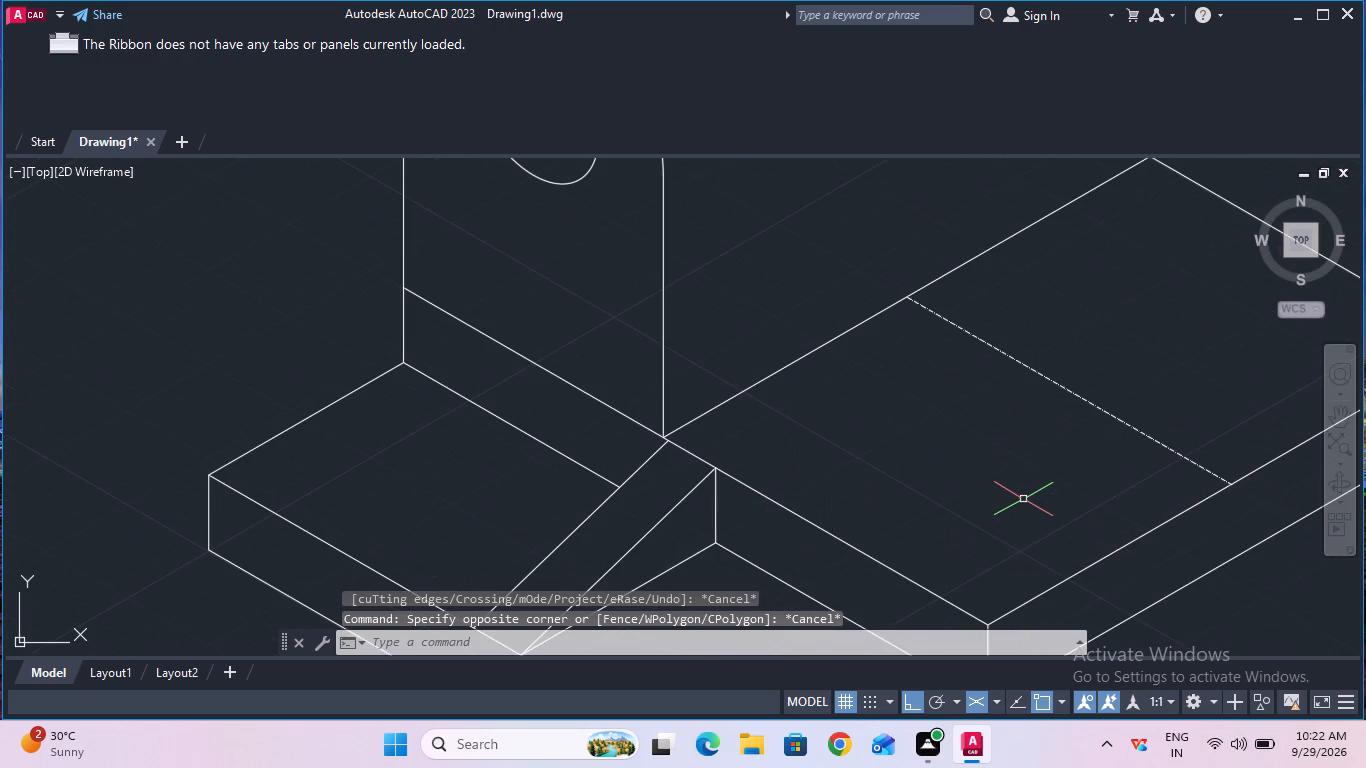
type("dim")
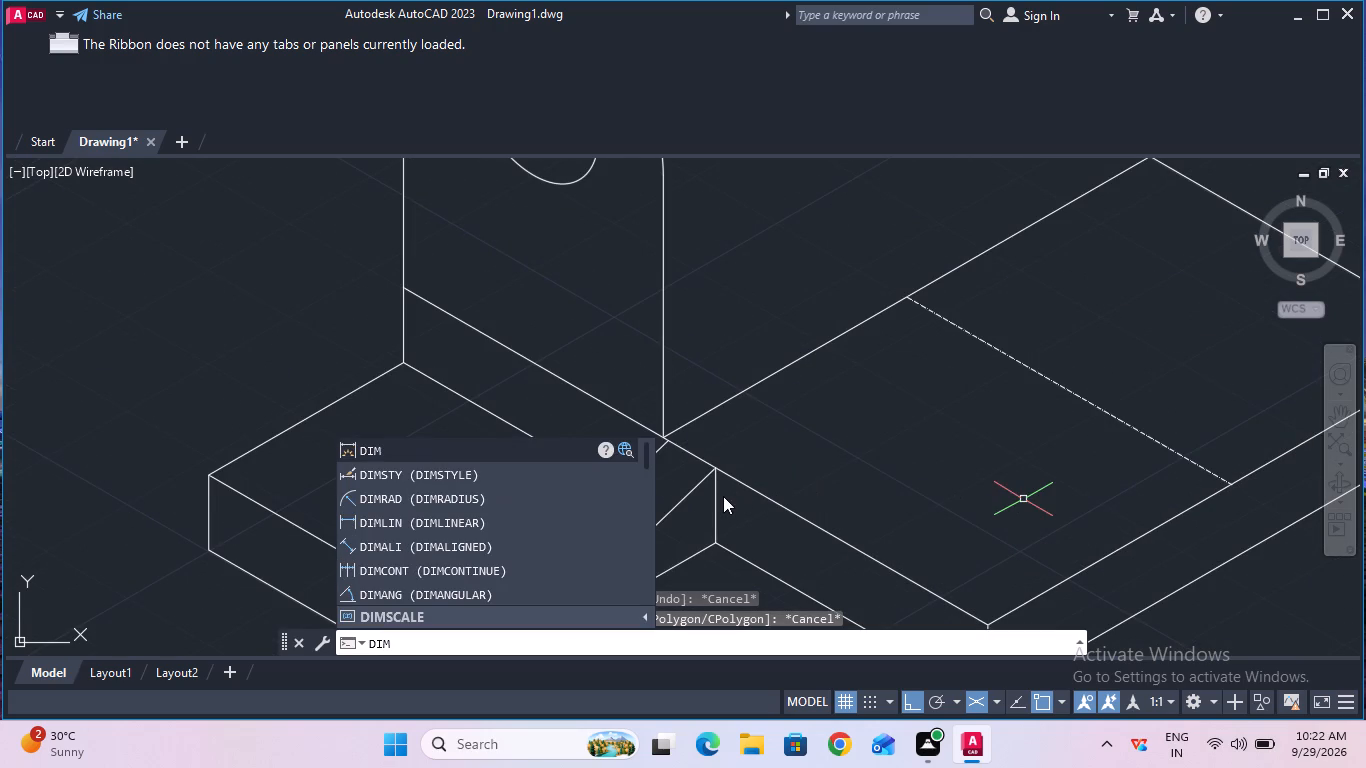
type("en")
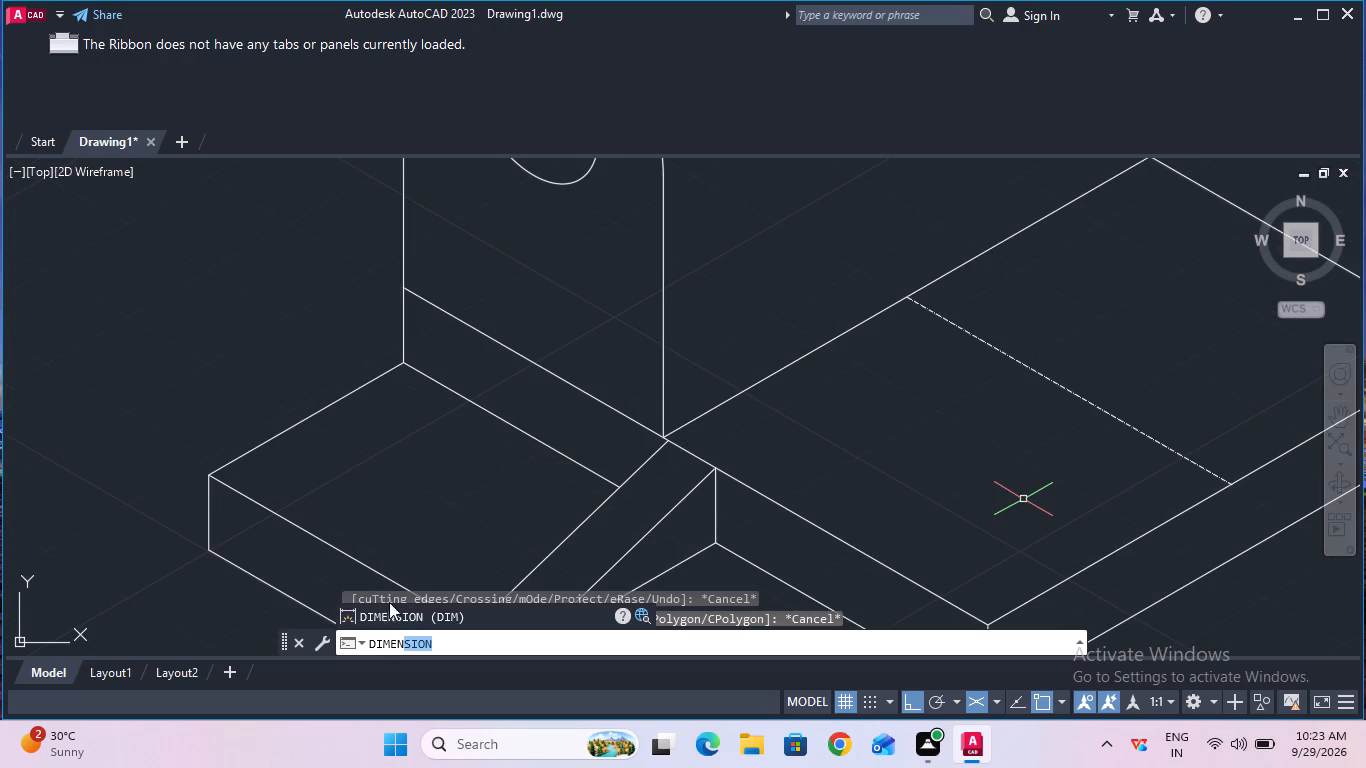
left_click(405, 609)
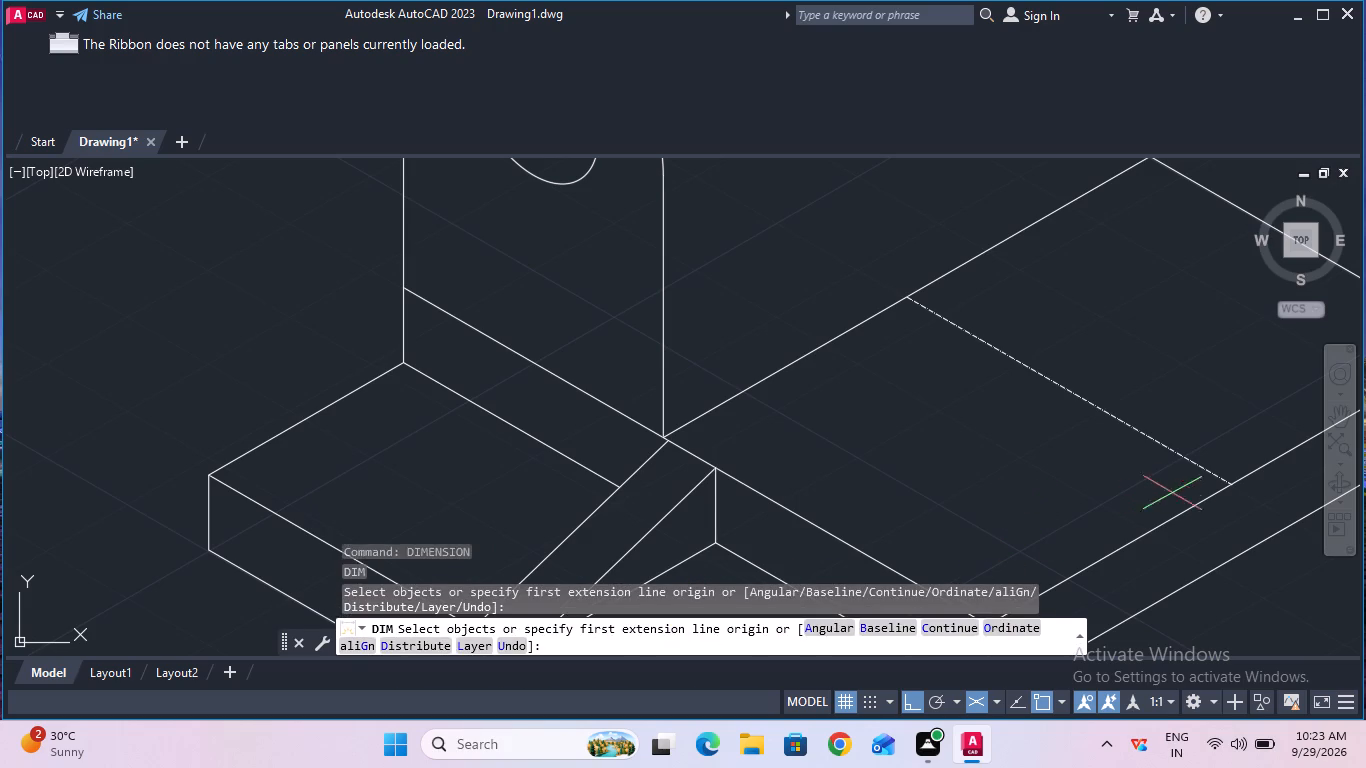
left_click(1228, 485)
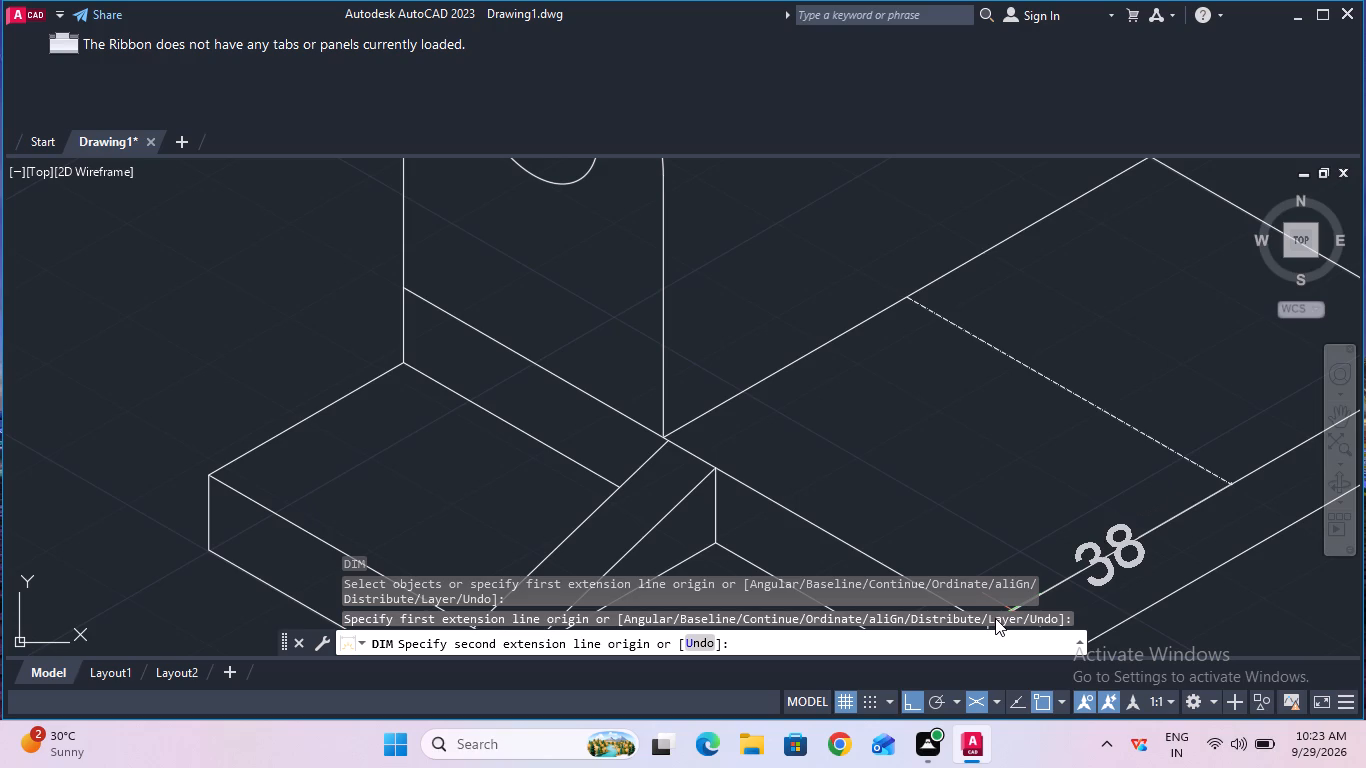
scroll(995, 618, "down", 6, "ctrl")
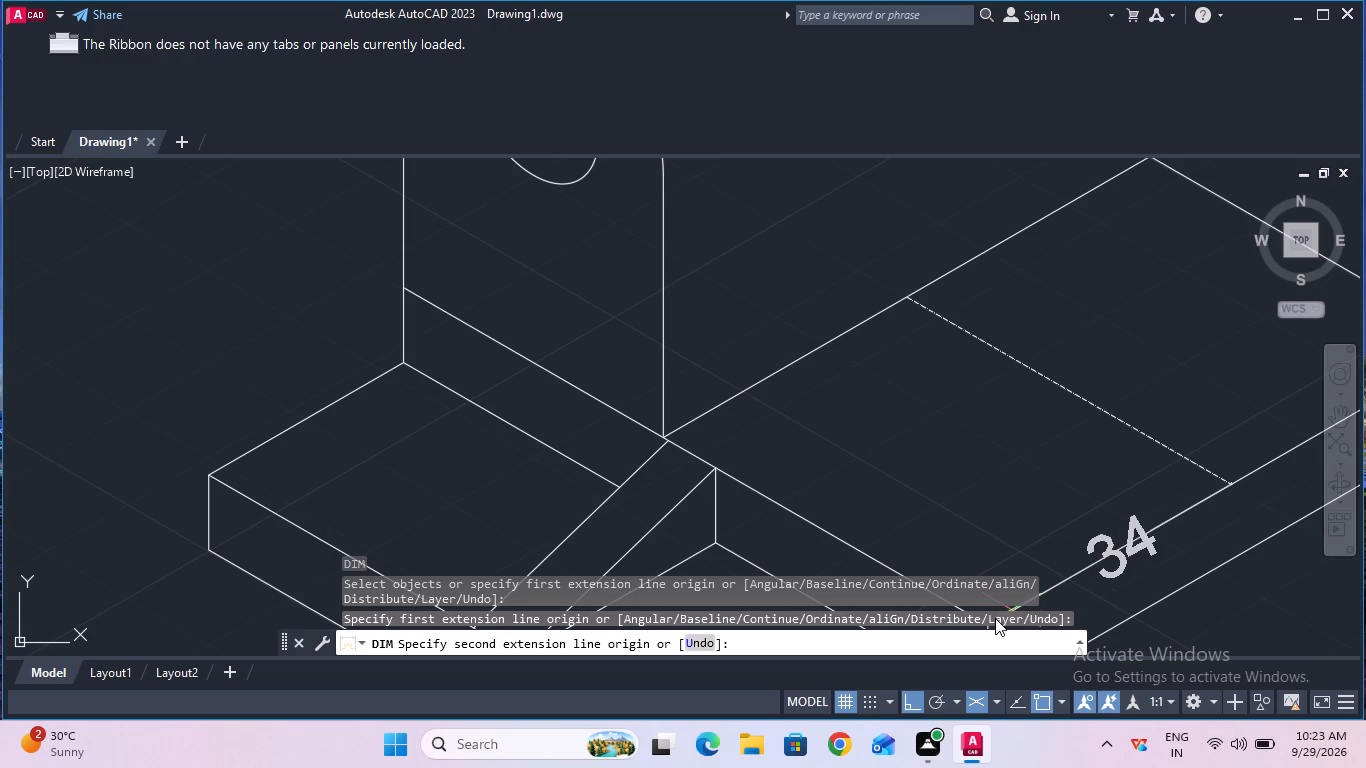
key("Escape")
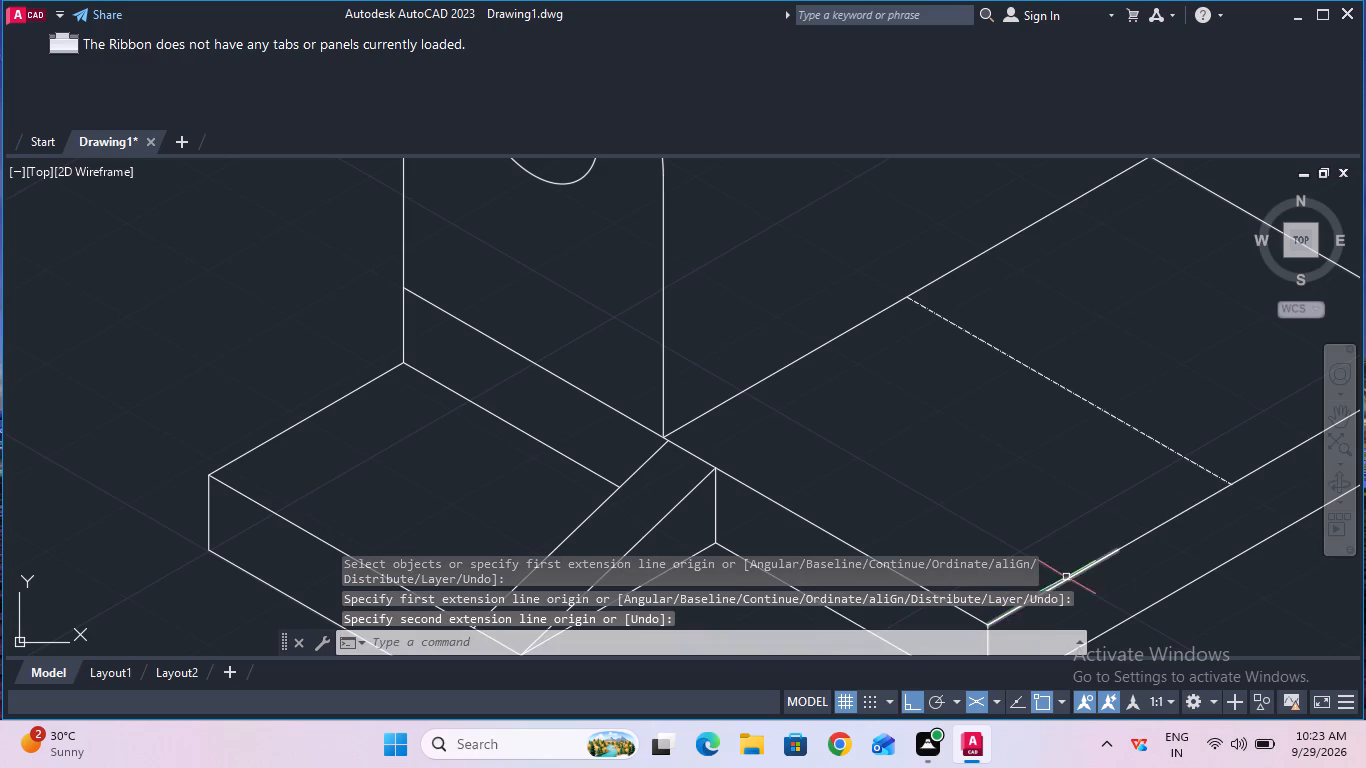
Measure from the middle line's outer end to the raised plate's upper front corner, using a trial dimension that is not placed.
scroll(1162, 488, "down", 1, "ctrl")
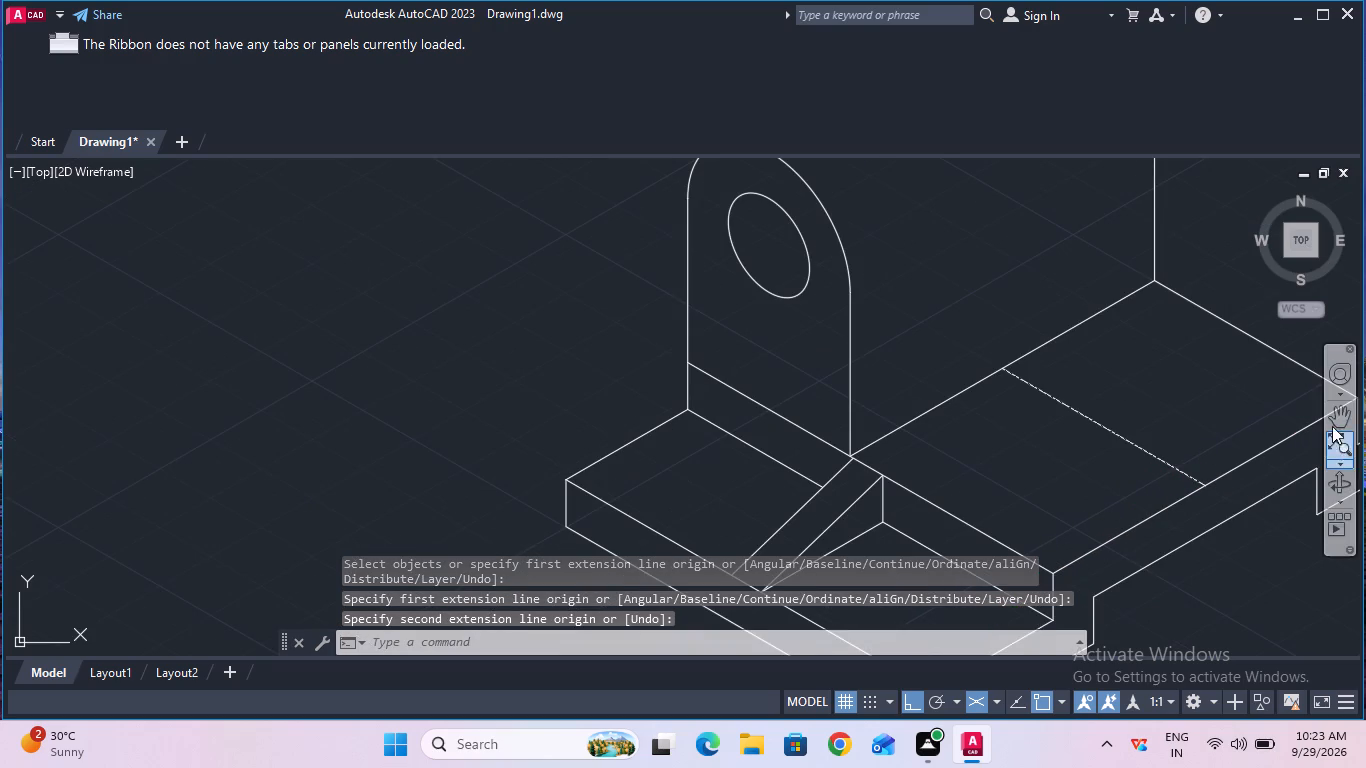
left_click(1332, 422)
left_click_drag(1205, 517, 1194, 406)
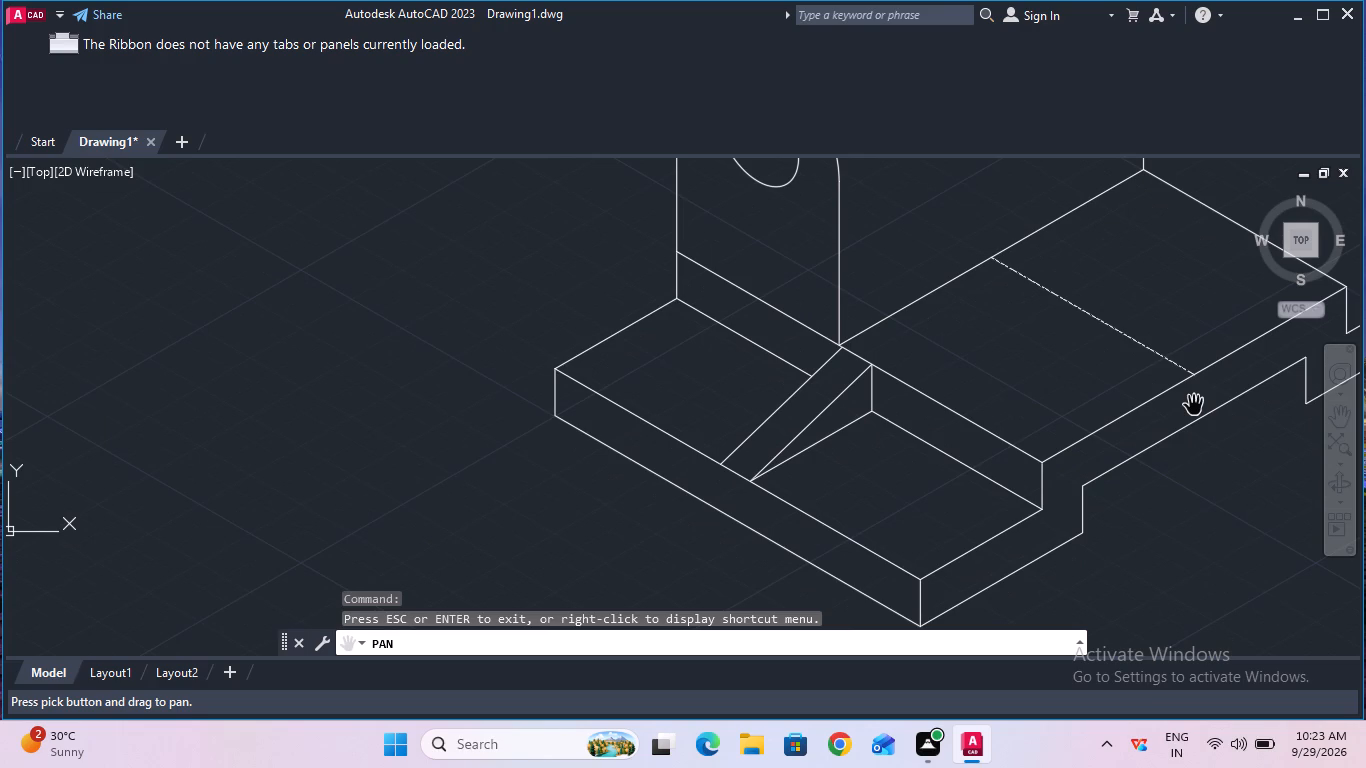
key("Escape")
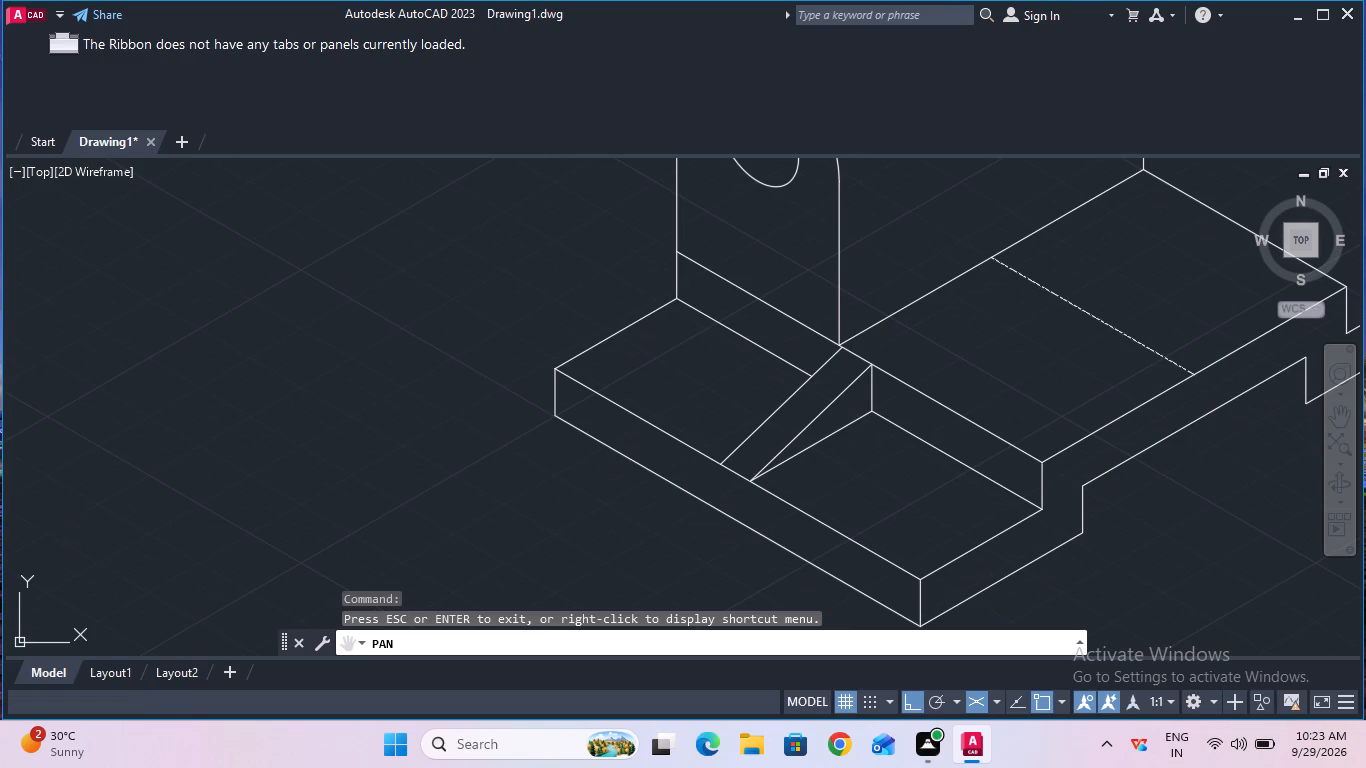
type("di")
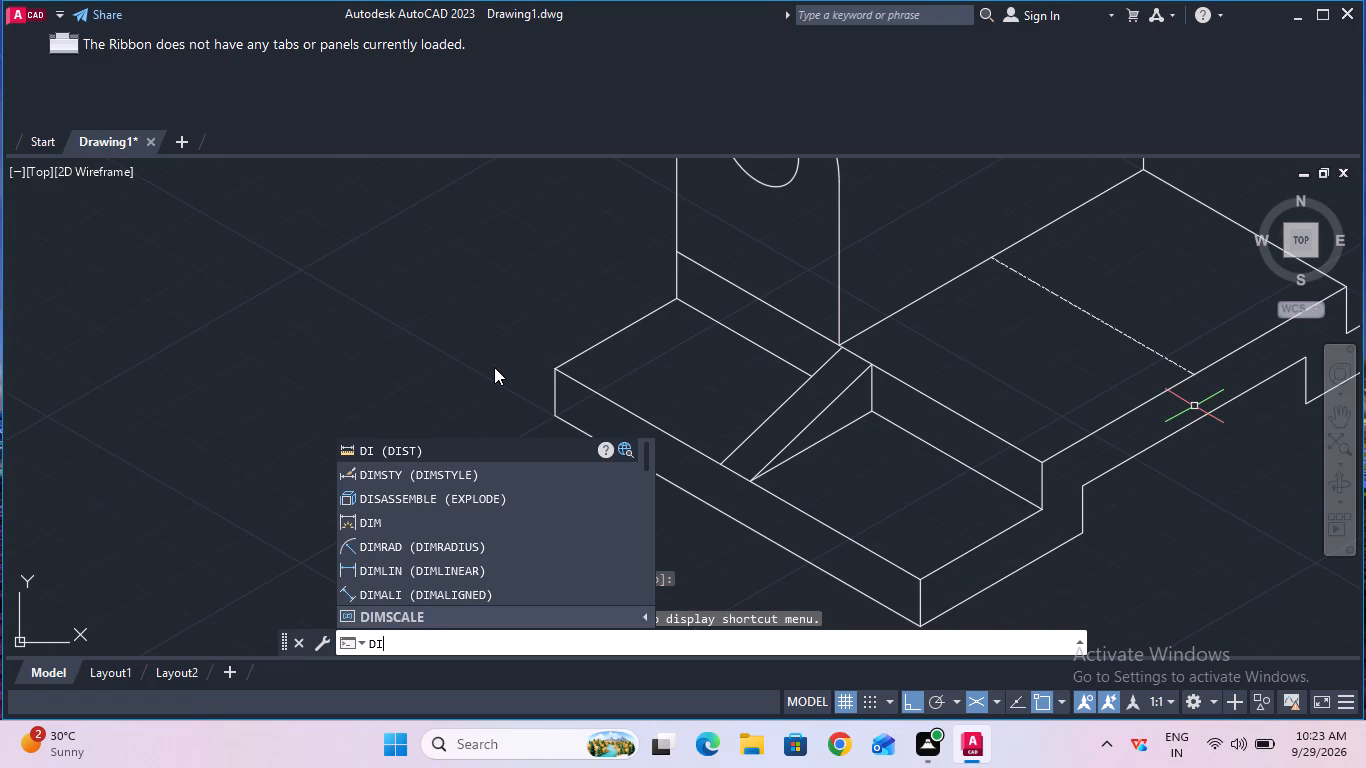
type("me")
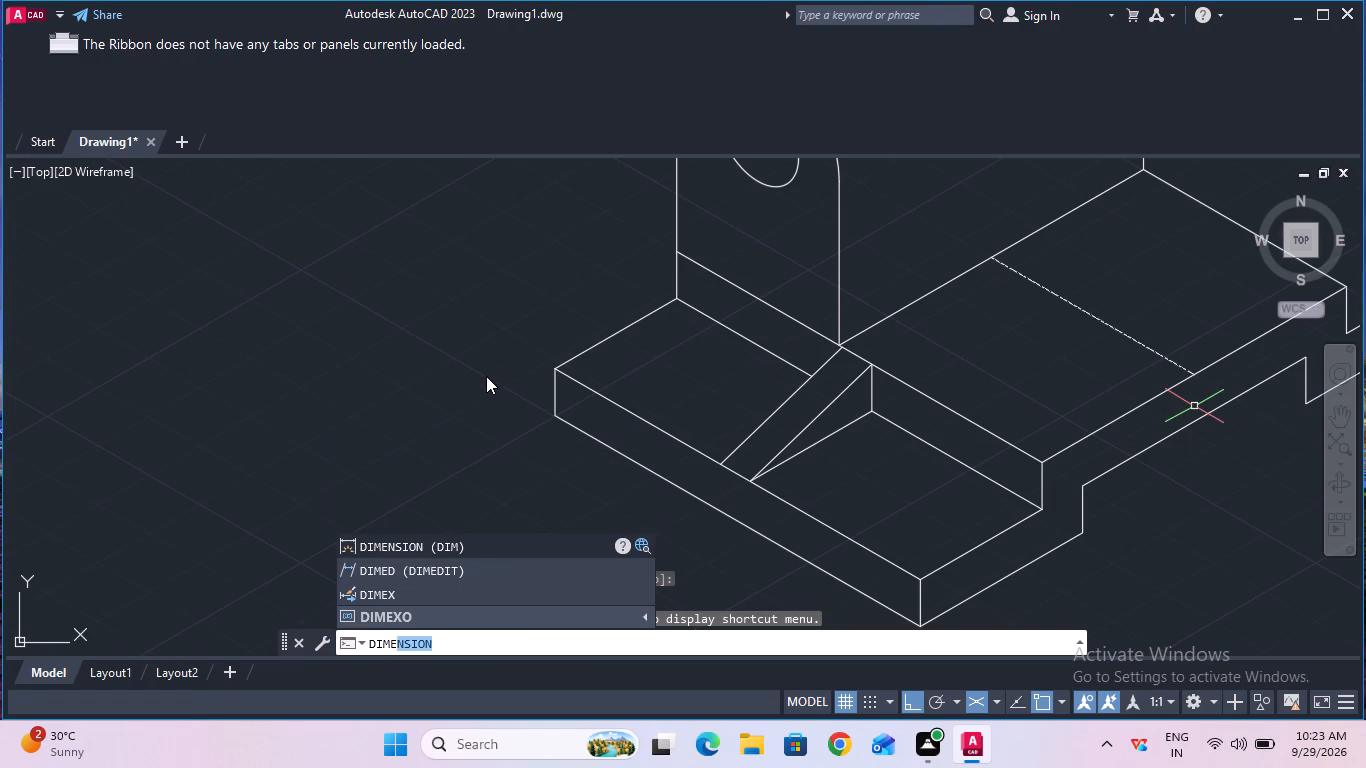
left_click(471, 543)
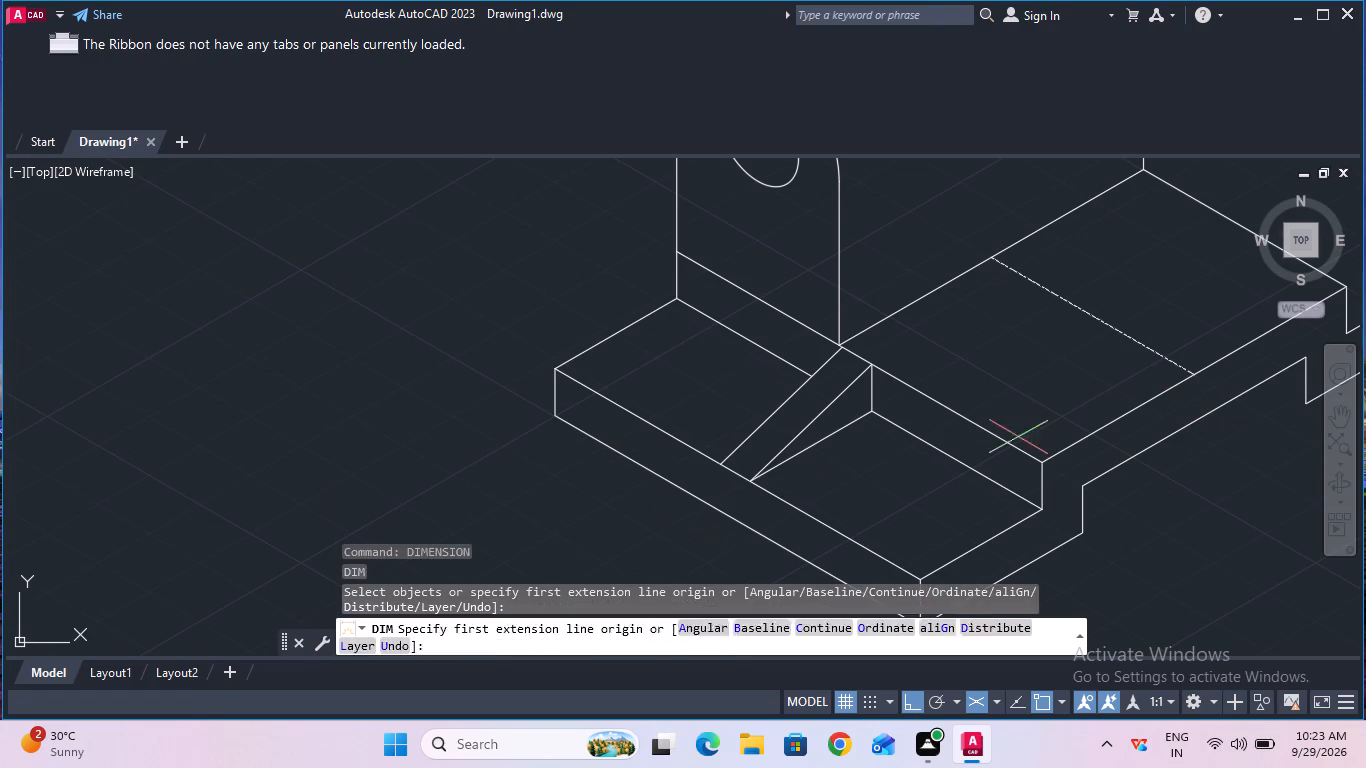
left_click(1194, 377)
left_click(1043, 465)
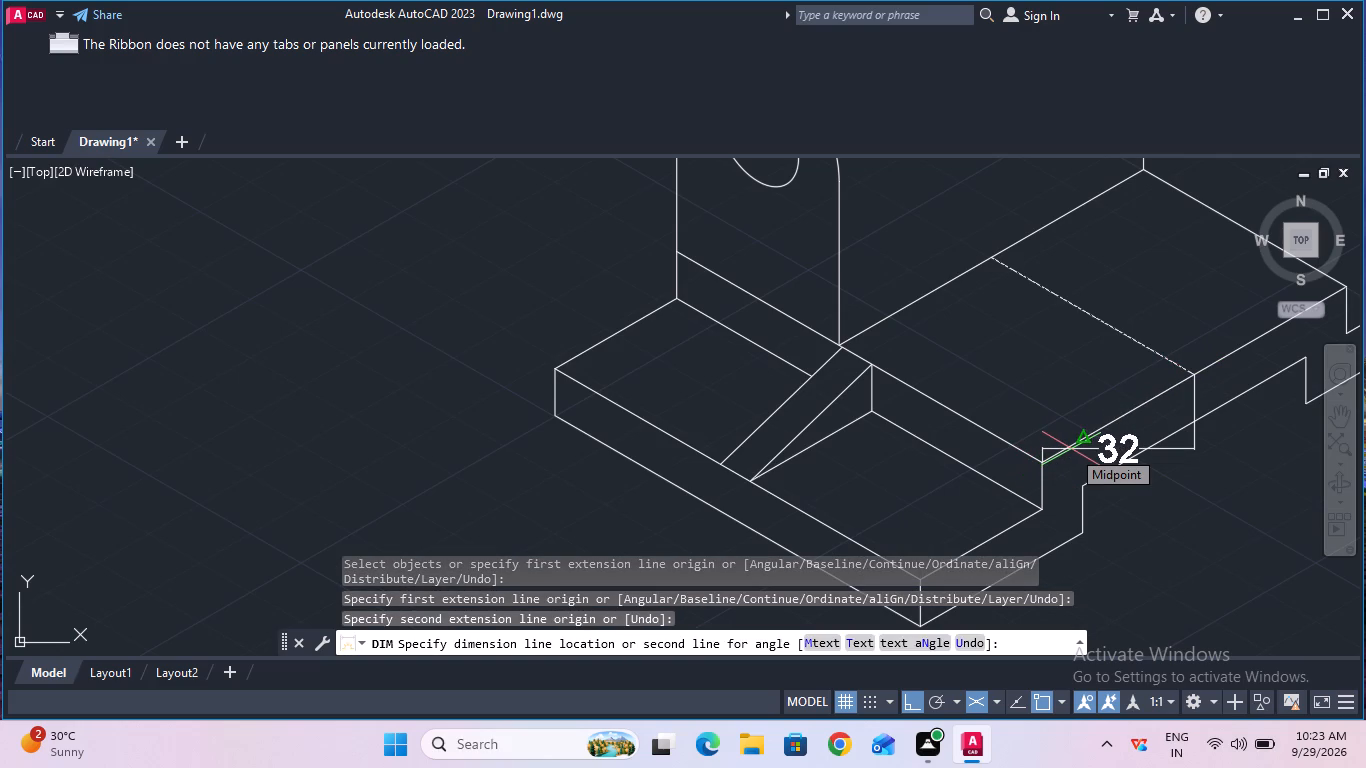
key("Escape")
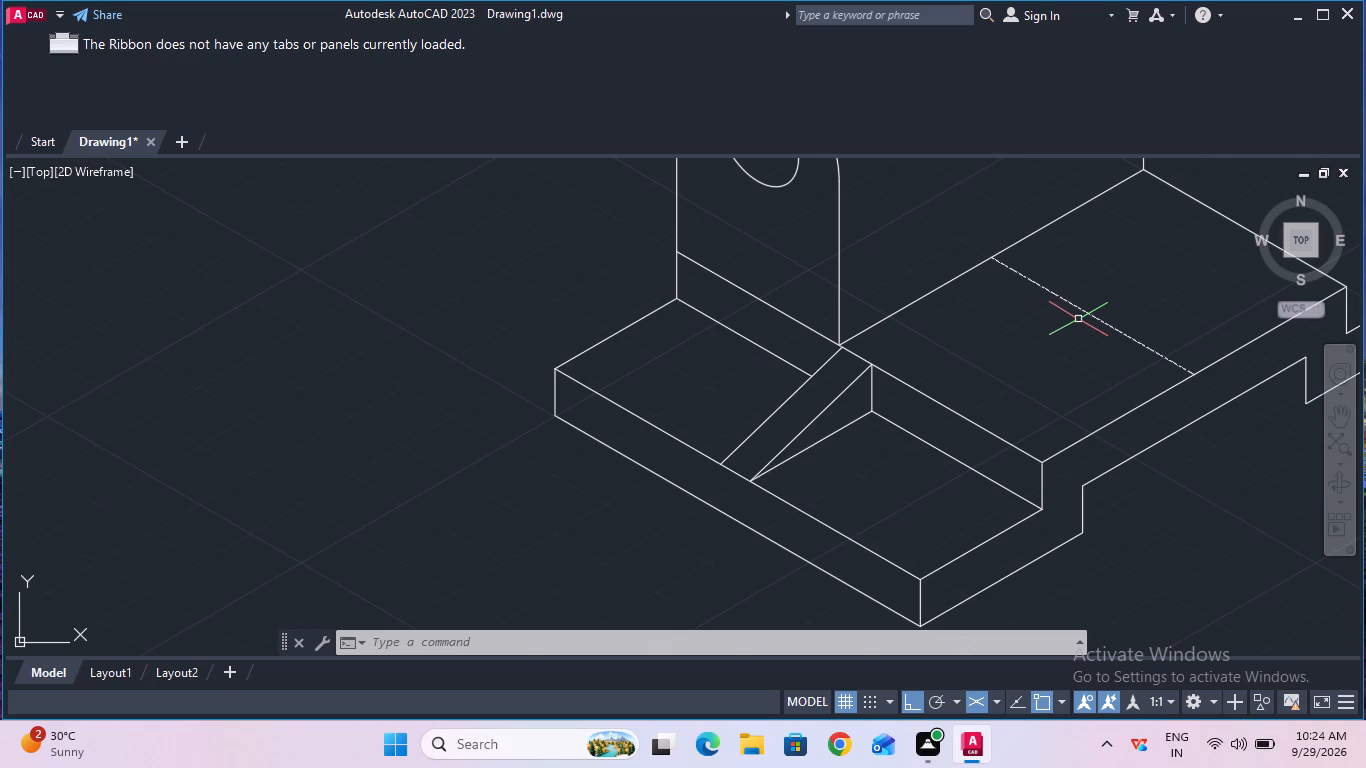
Copy the raised plate's middle line 3.5 mm to each side, once towards the front edge and once towards the rear edge.
key("c")
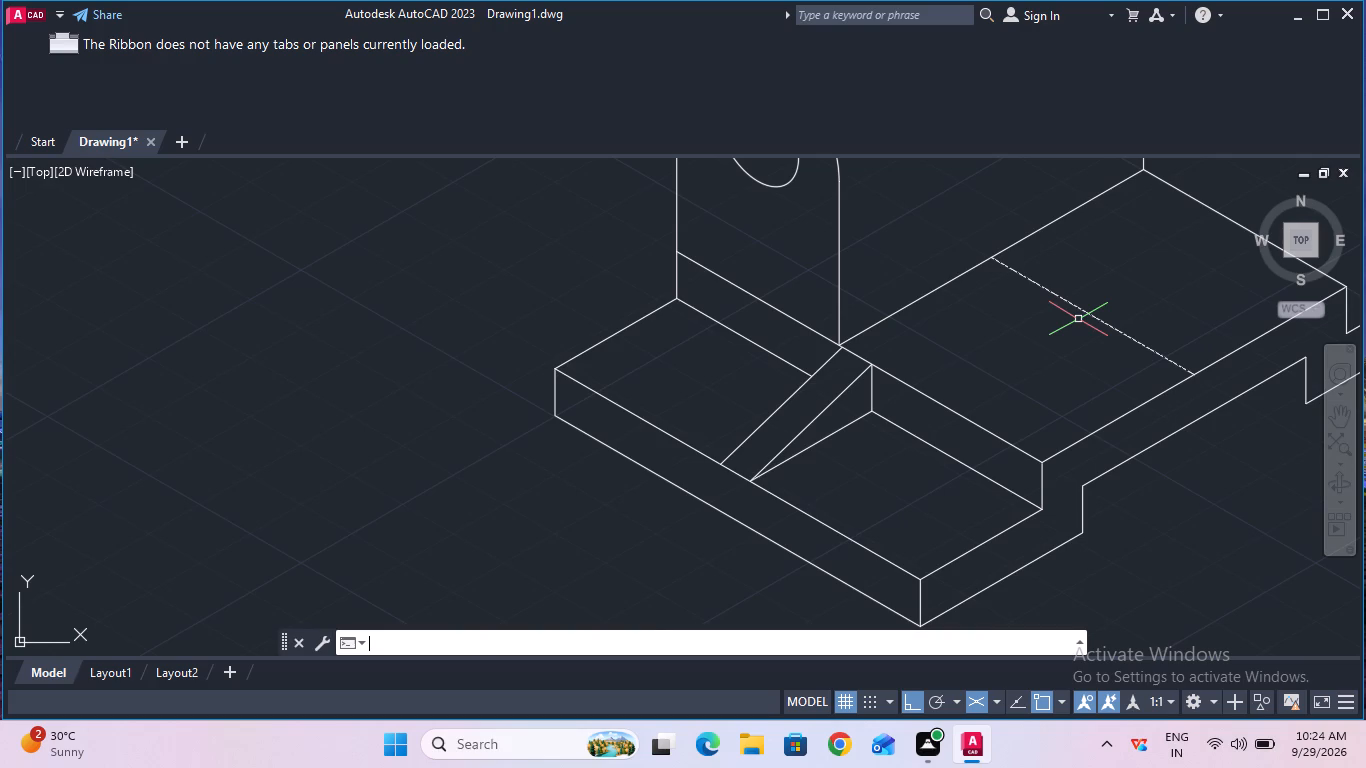
key("BackSpace")
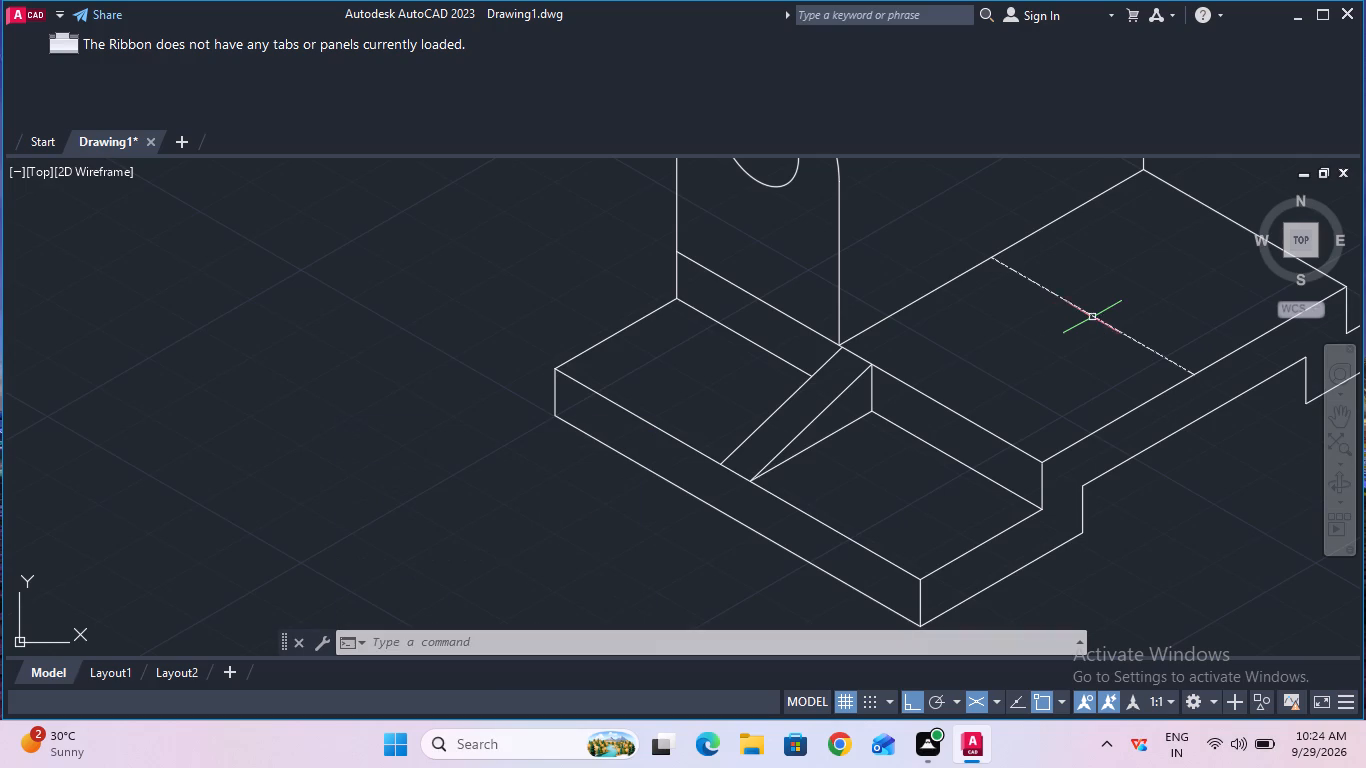
left_click(1093, 314)
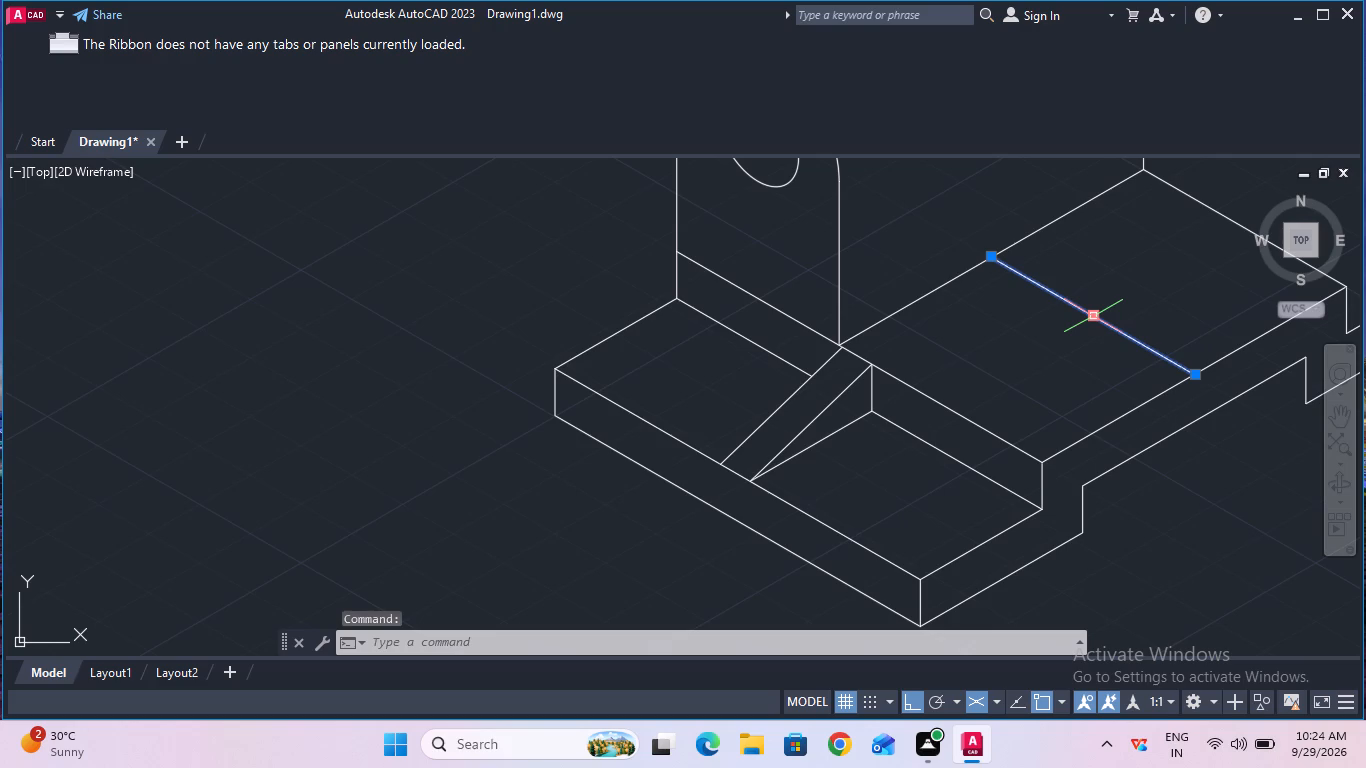
type("cop")
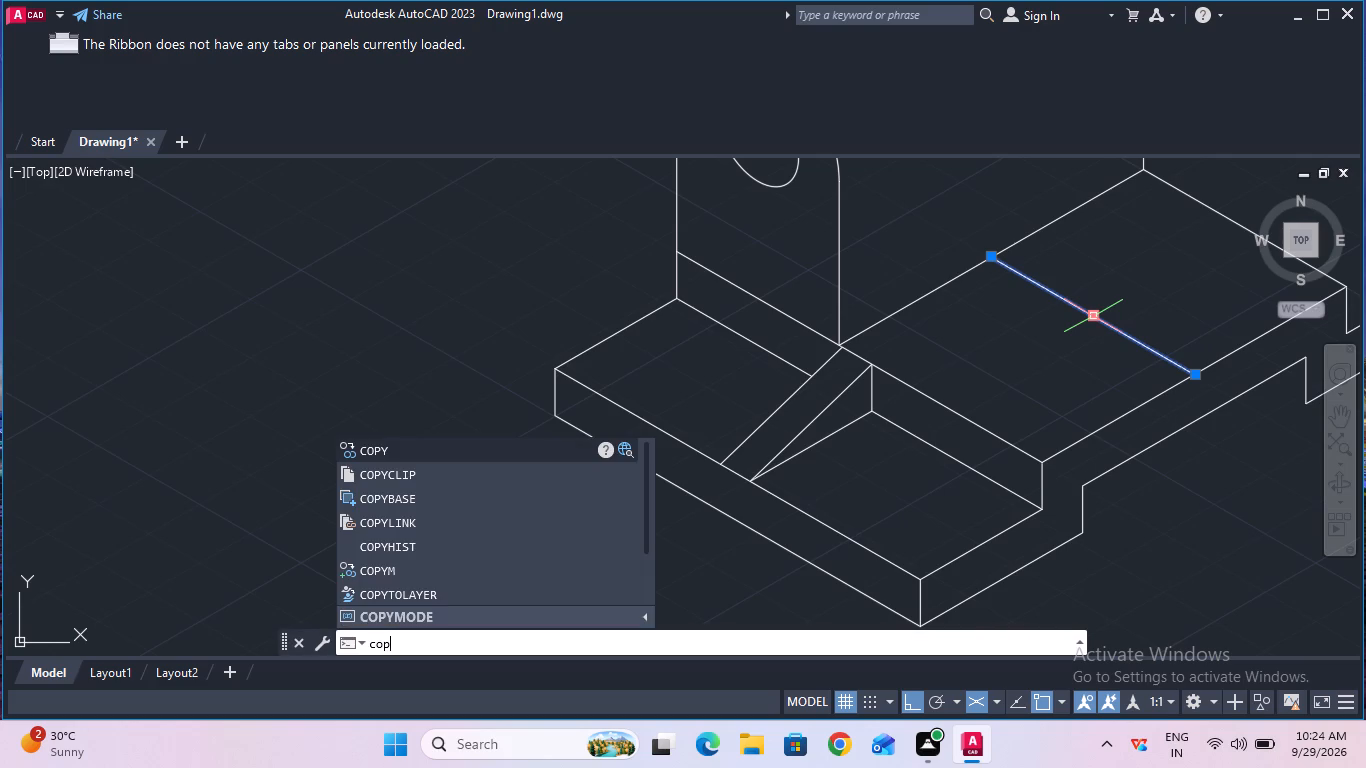
left_click(545, 442)
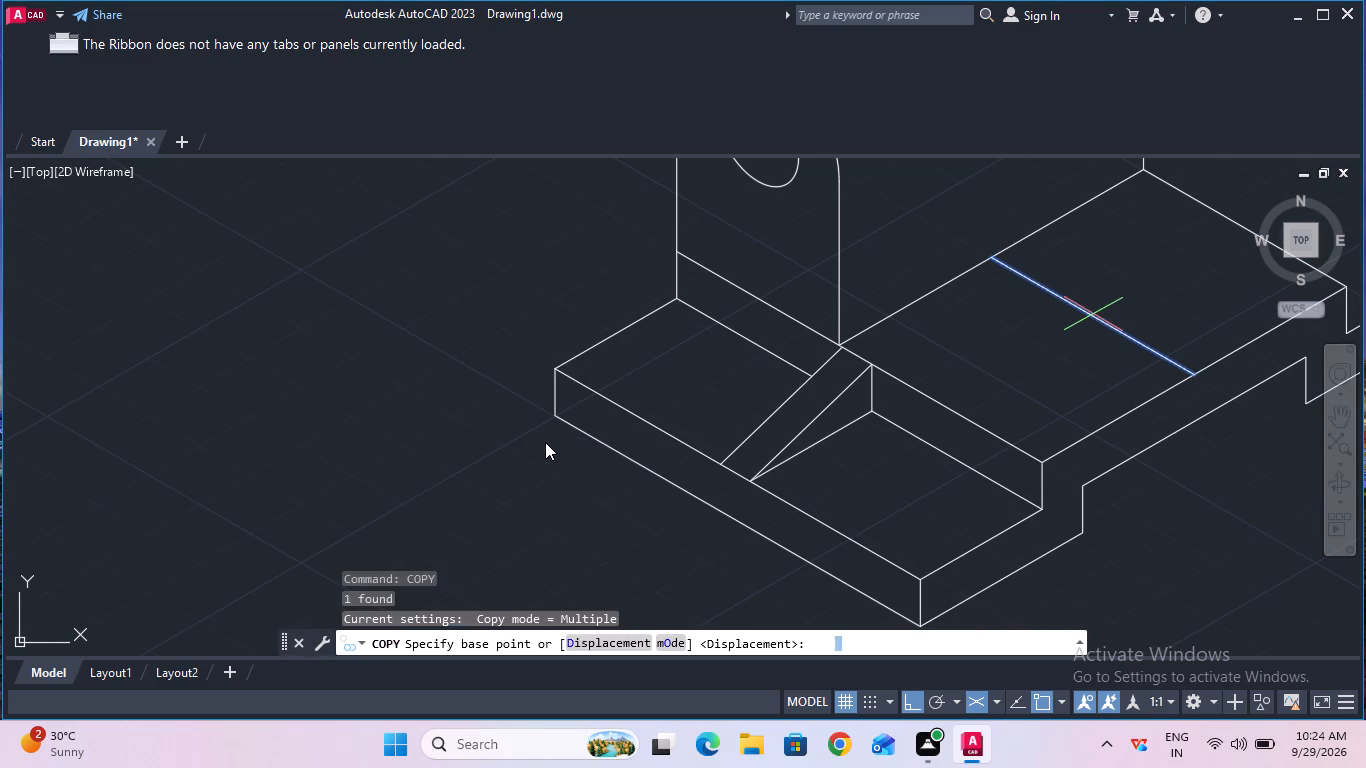
left_click(1090, 316)
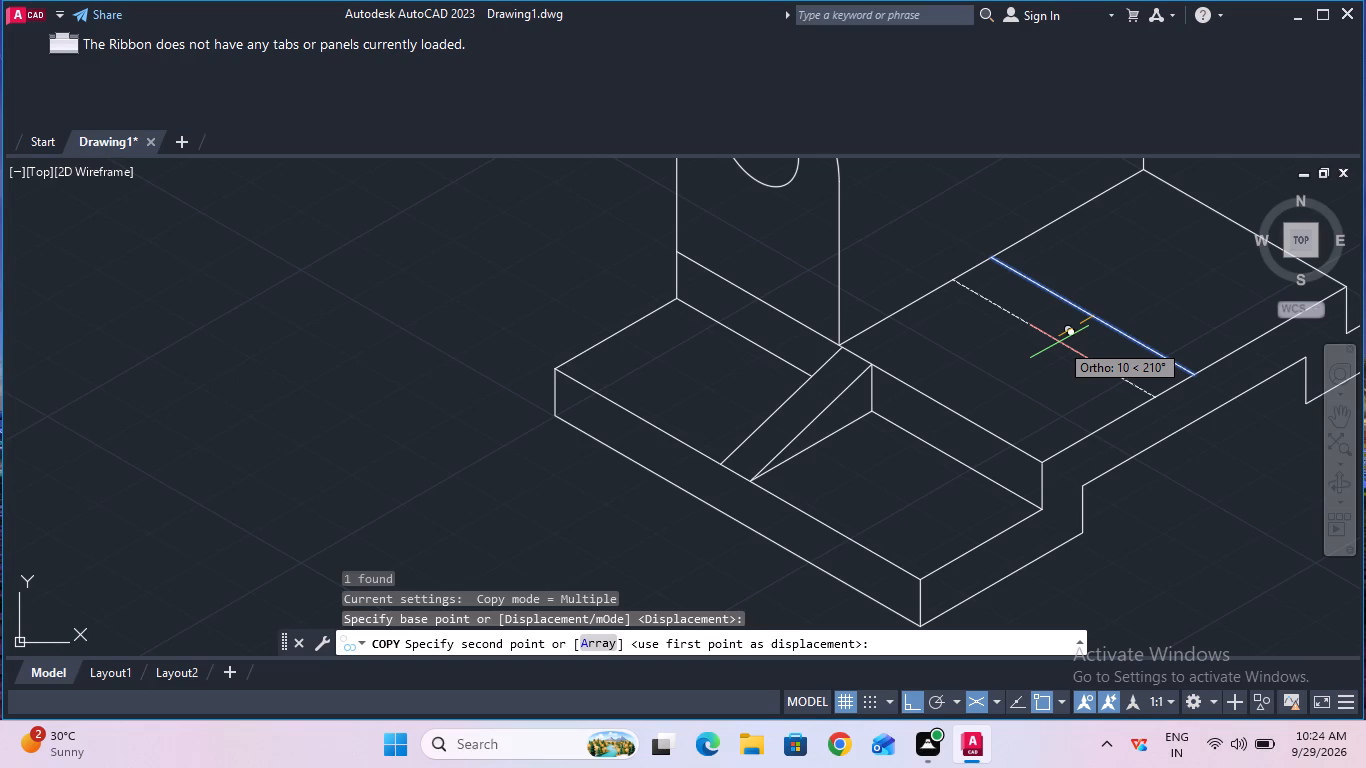
key("3")
type(".5")
key("Return")
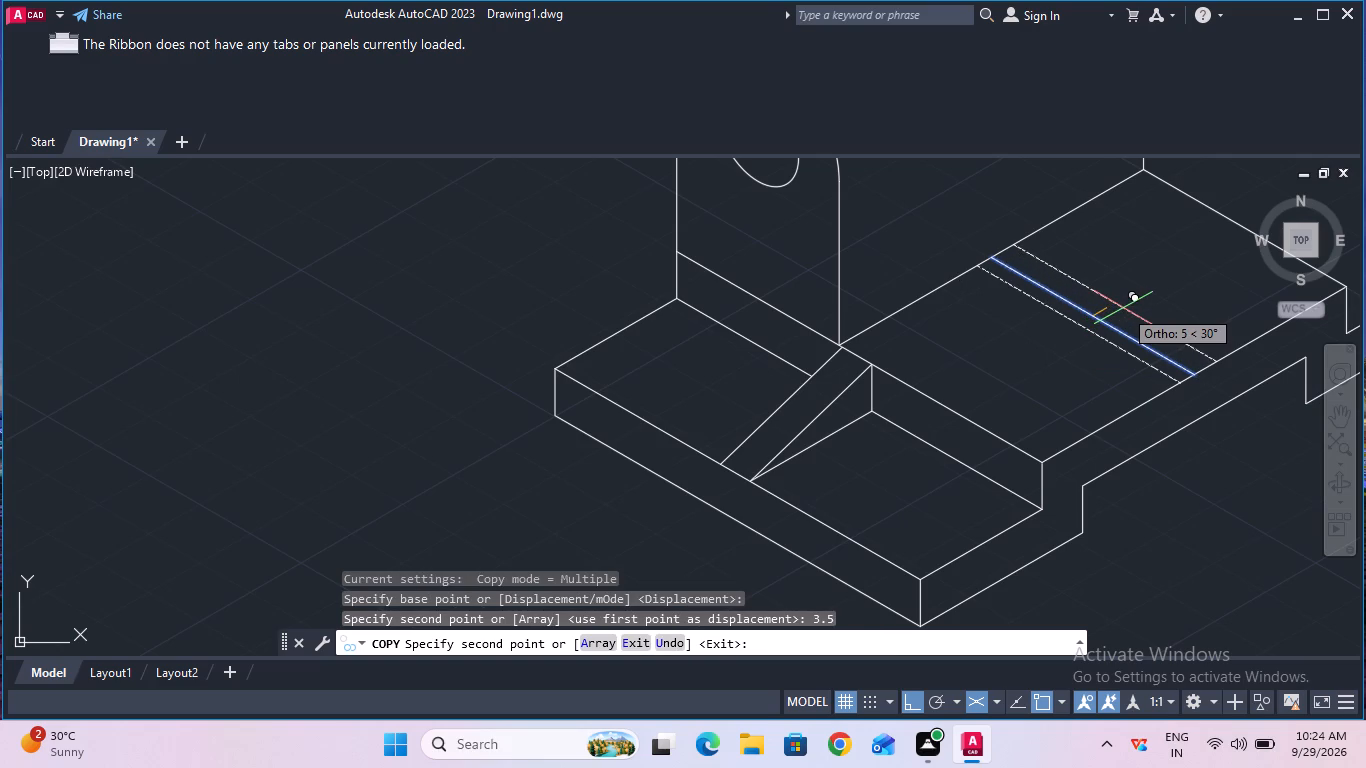
type("3.5")
key("Return")
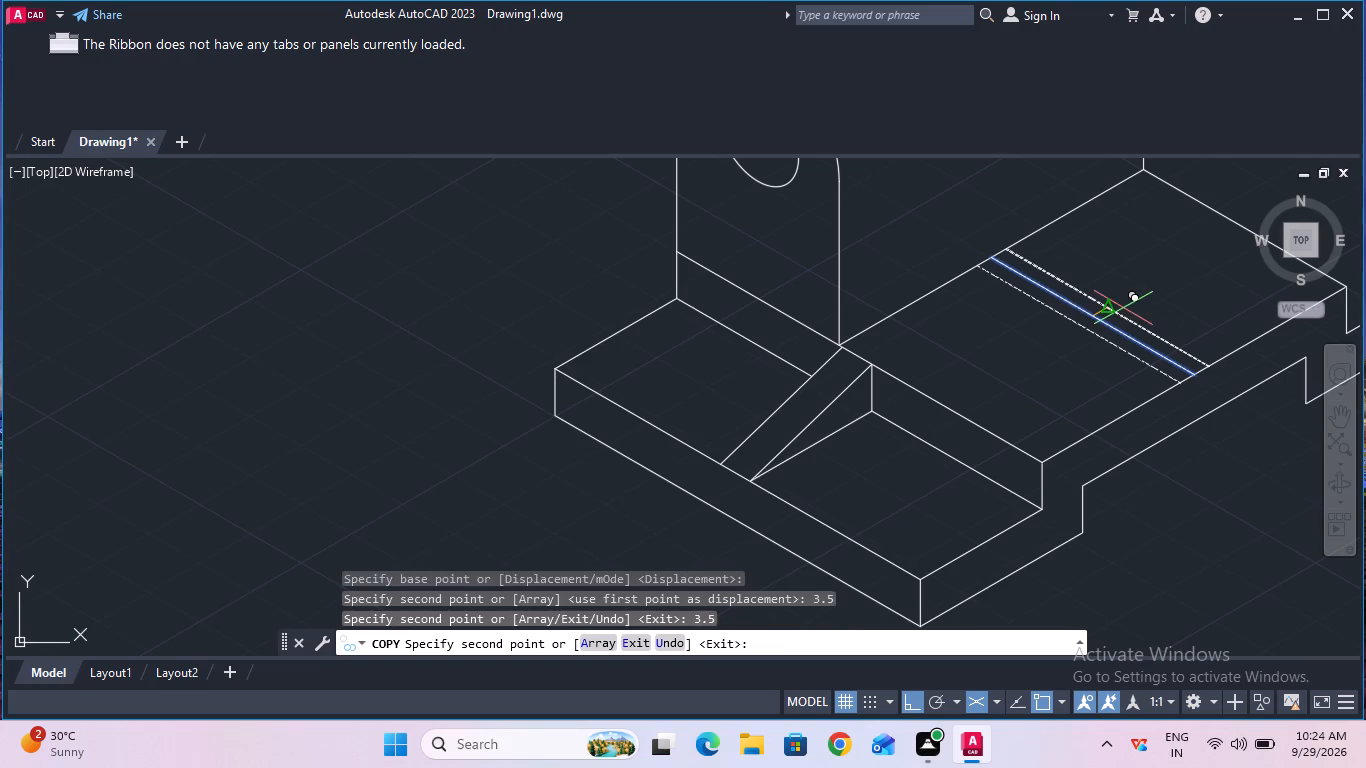
key("Escape")
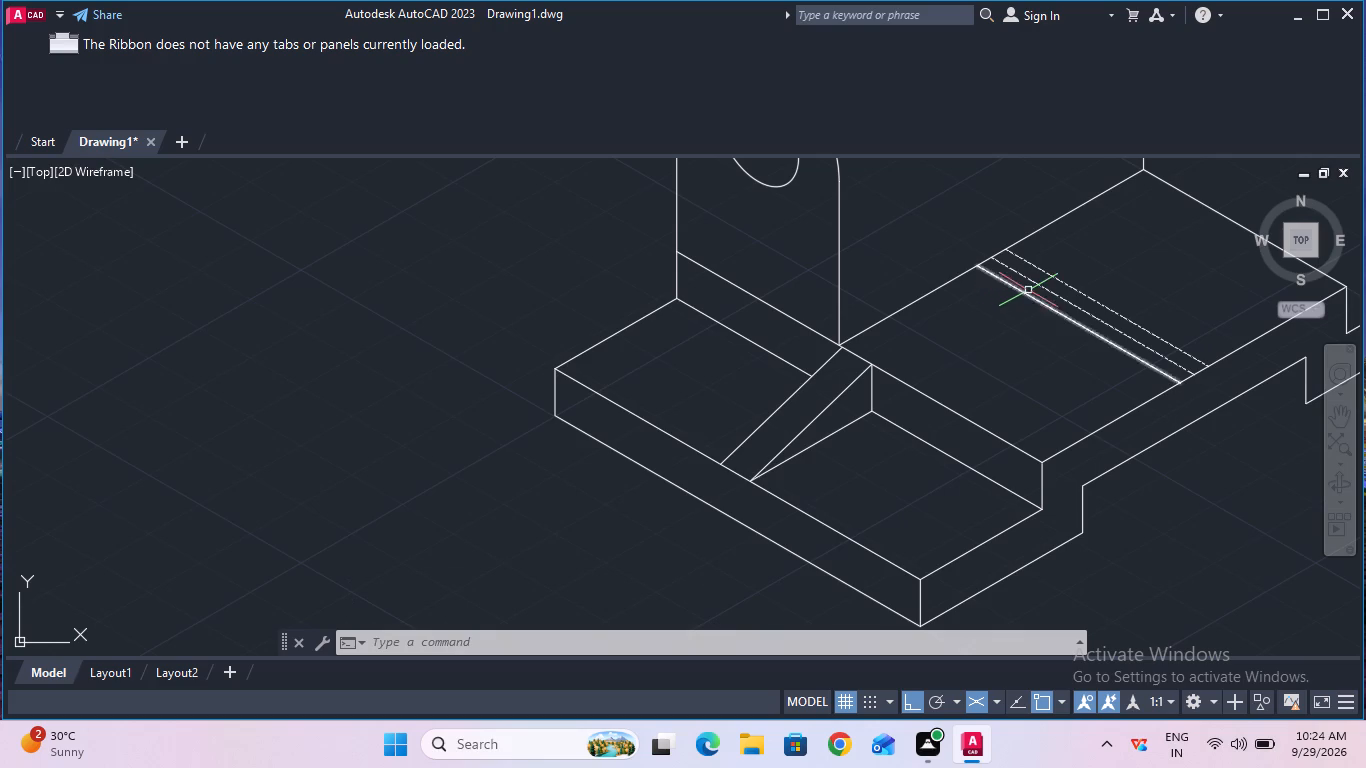
Set the linetype of the copied line on the front side of the middle line to ByBlock.
left_click(1028, 292)
type("pr")
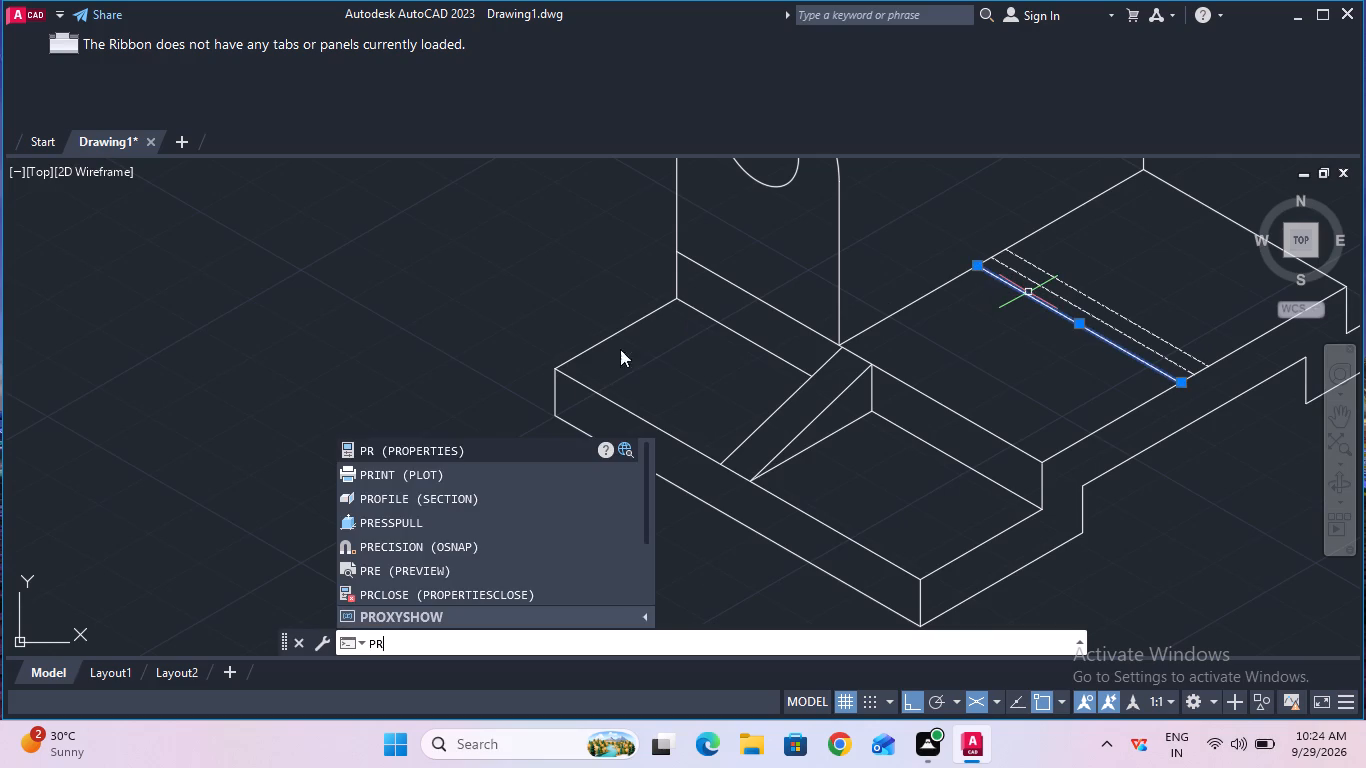
left_click(541, 447)
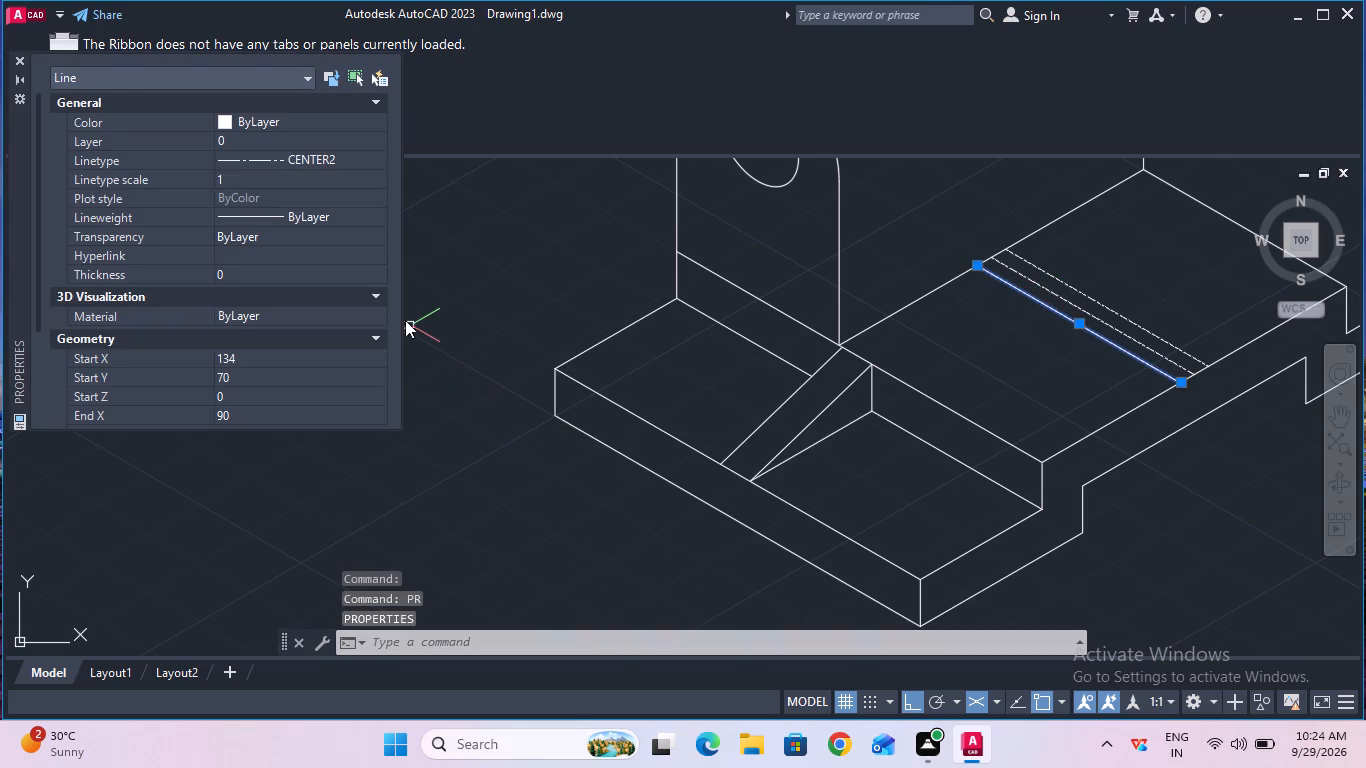
left_click(347, 166)
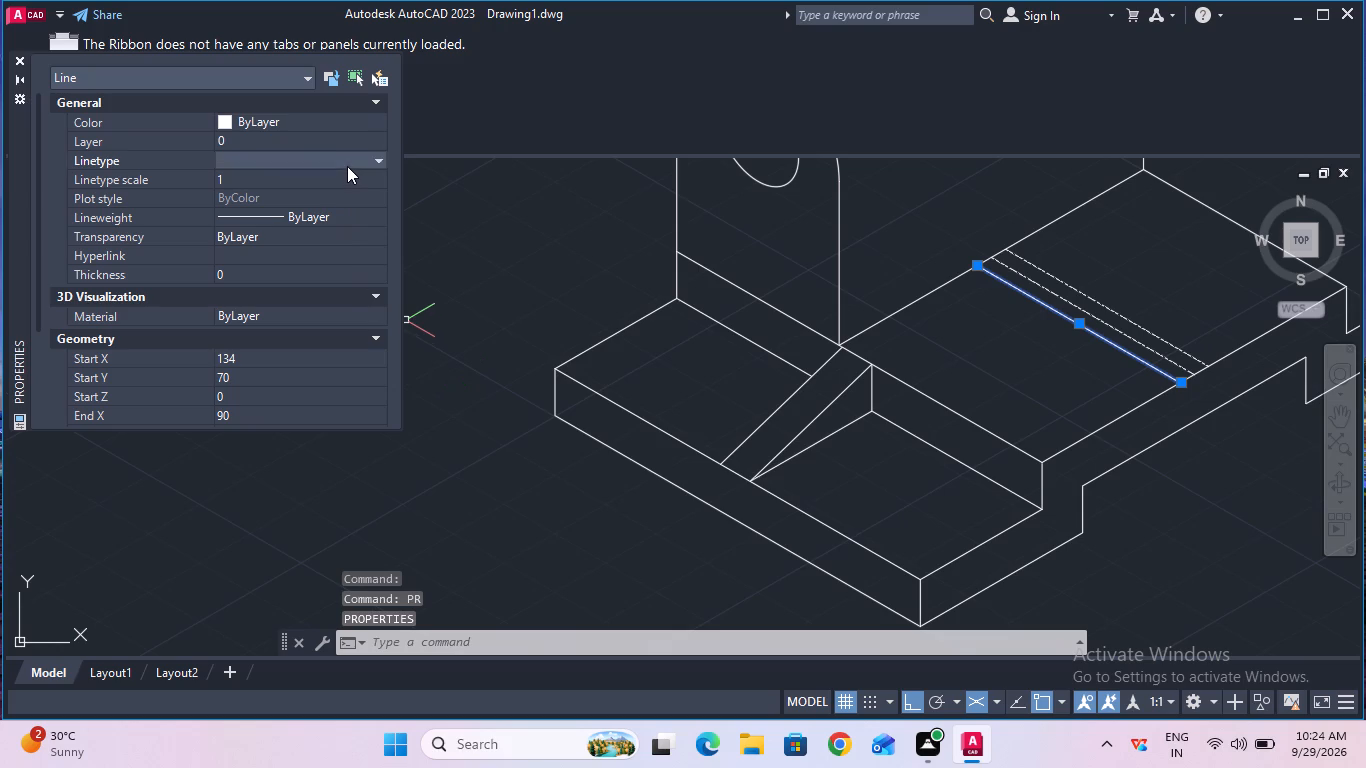
left_click(347, 169)
left_click(347, 162)
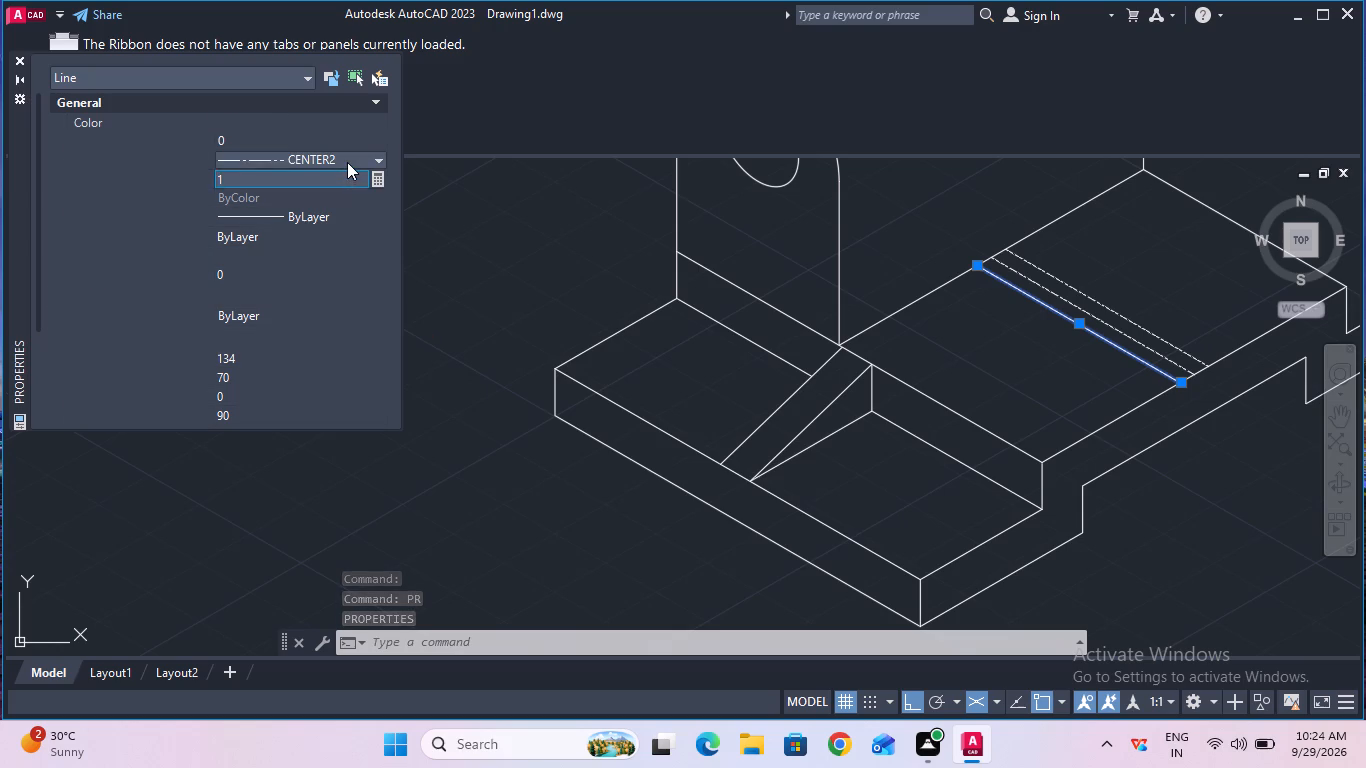
left_click(347, 162)
left_click(343, 199)
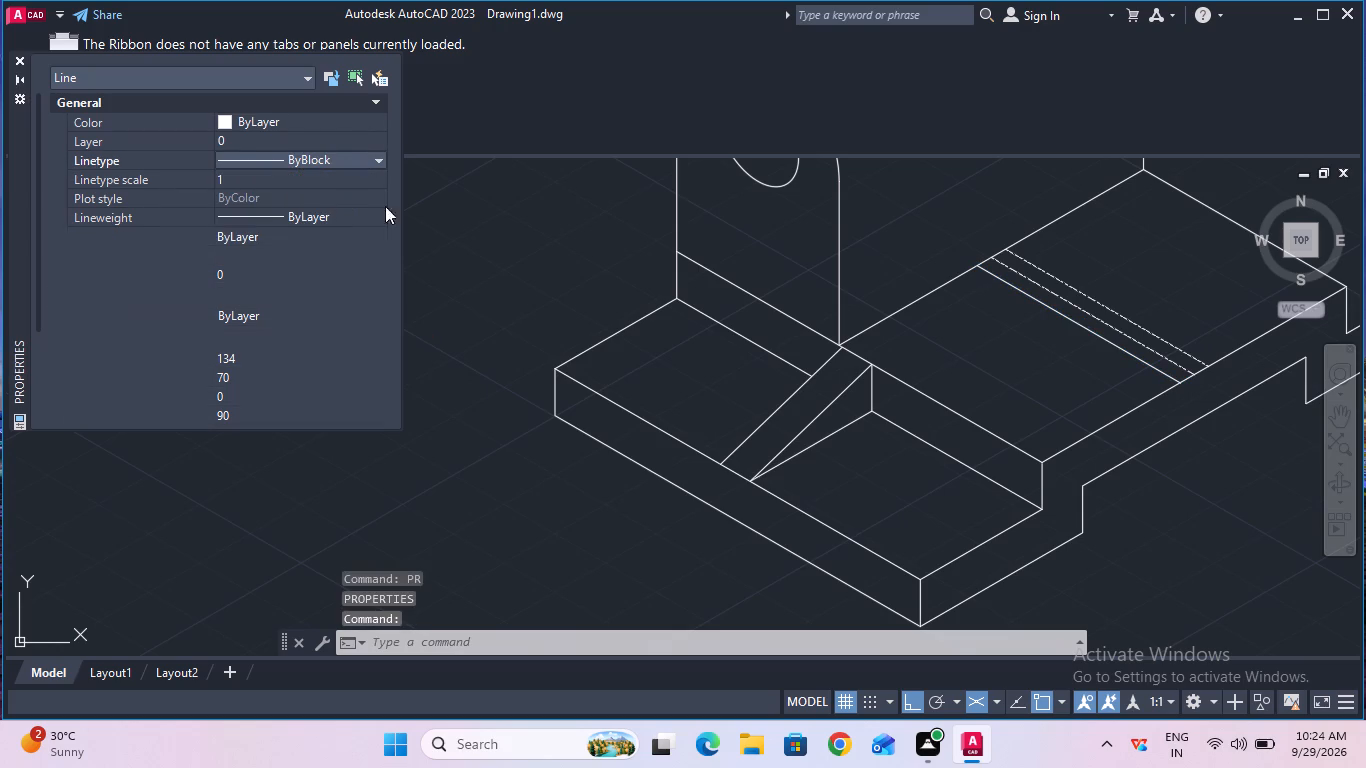
Set the linetype of the copied line on the rear side of the middle line to ByBlock.
left_click(1098, 301)
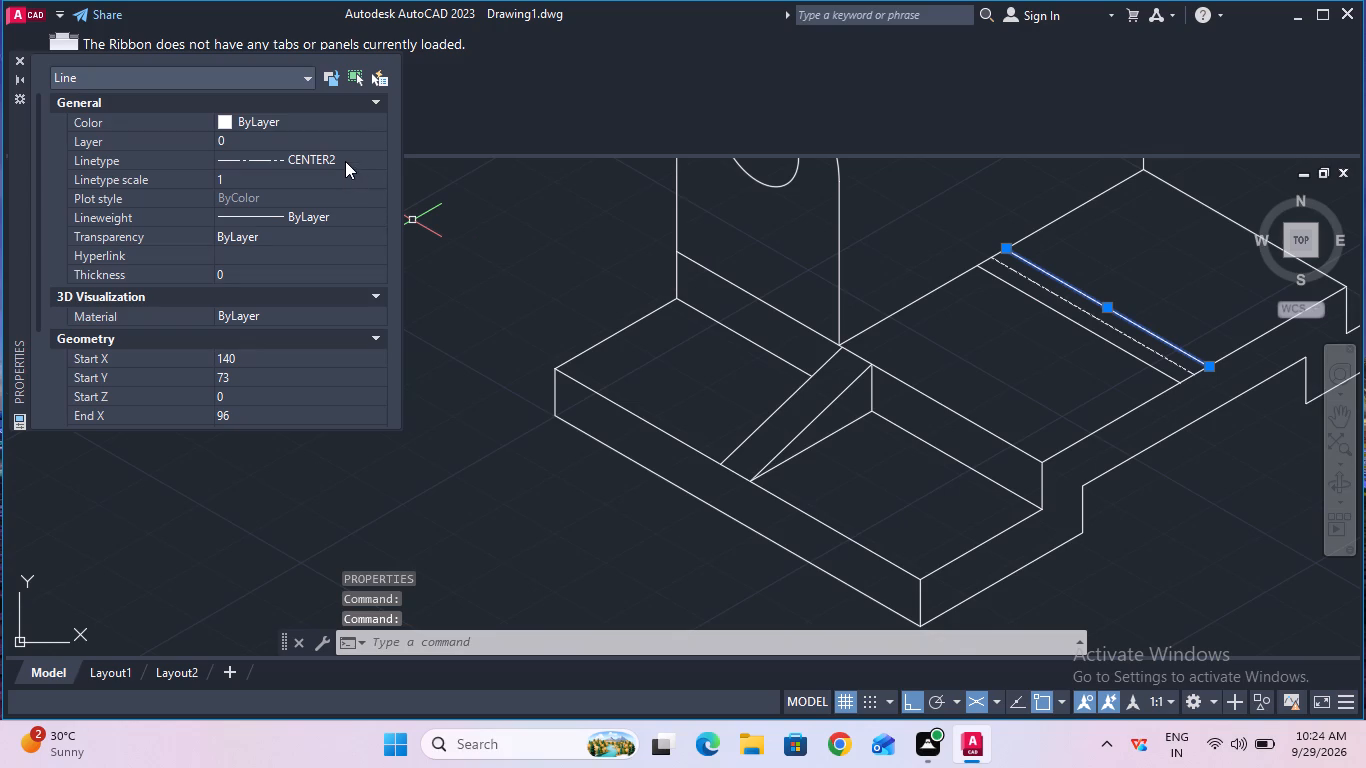
left_click(345, 161)
left_click(345, 161)
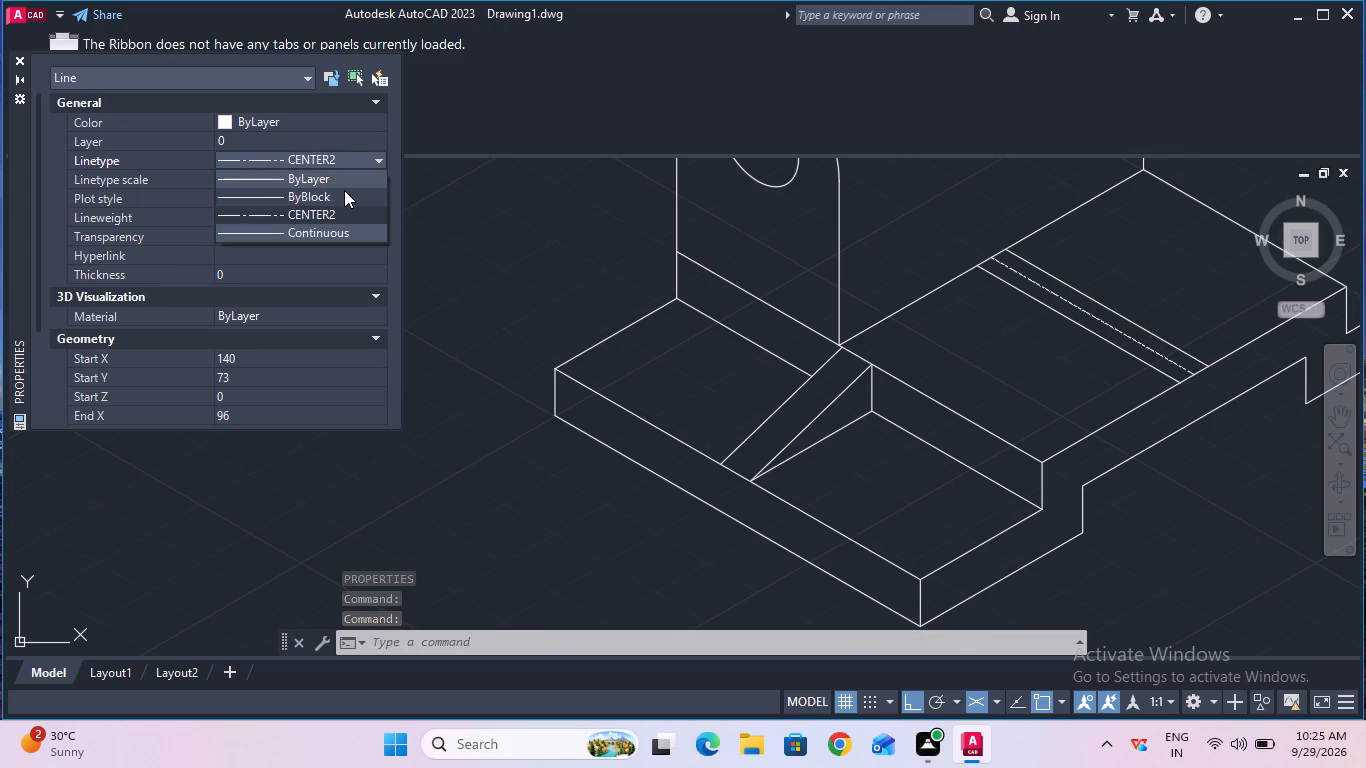
left_click(344, 190)
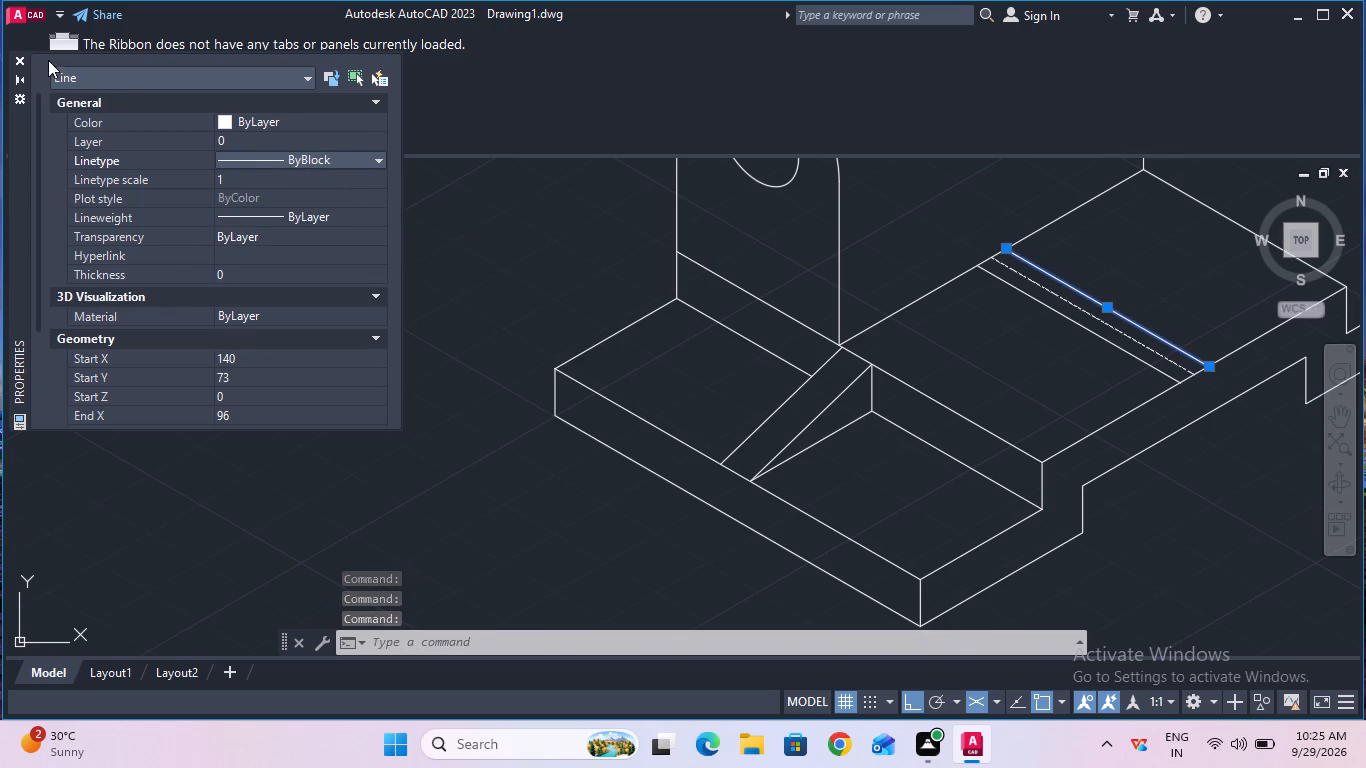
left_click(19, 63)
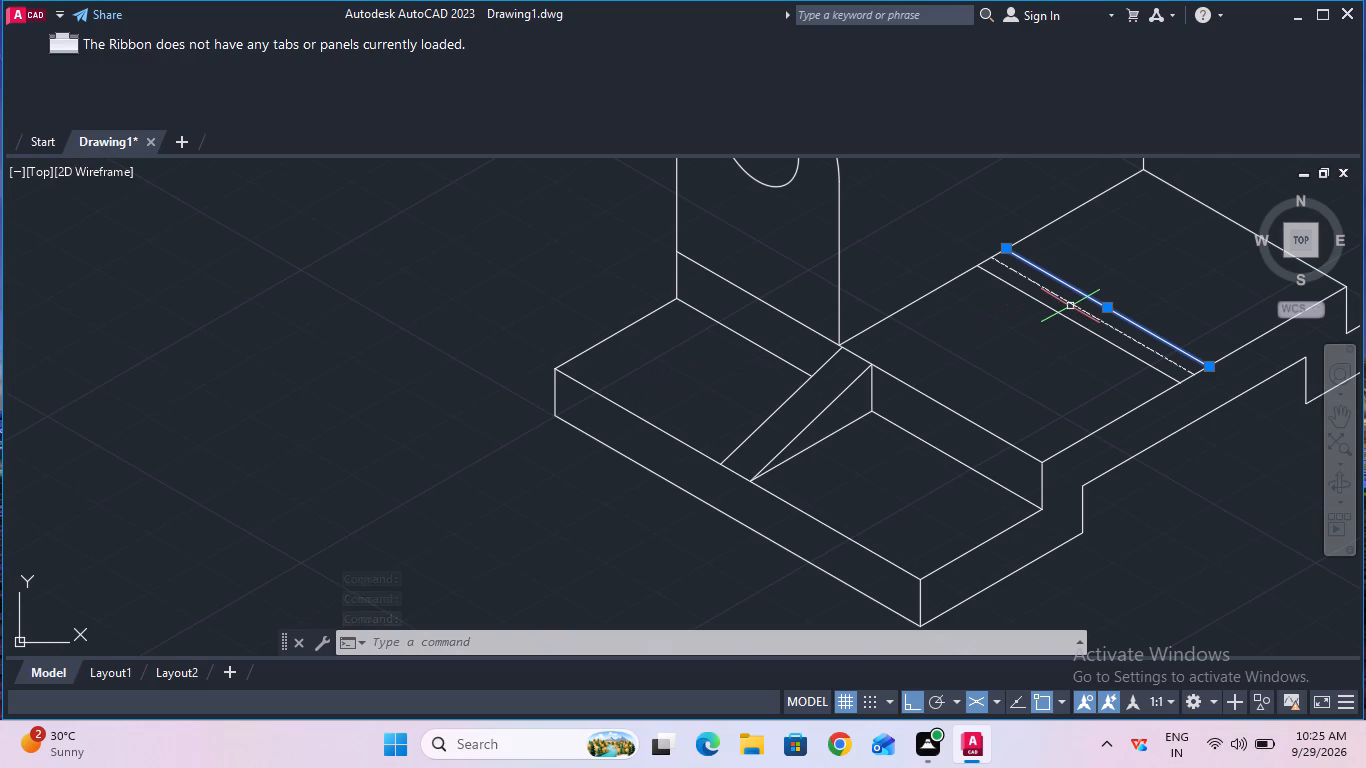
Delete the raised plate's dashed CENTER2 middle line between the two solid copies.
left_click(1073, 303)
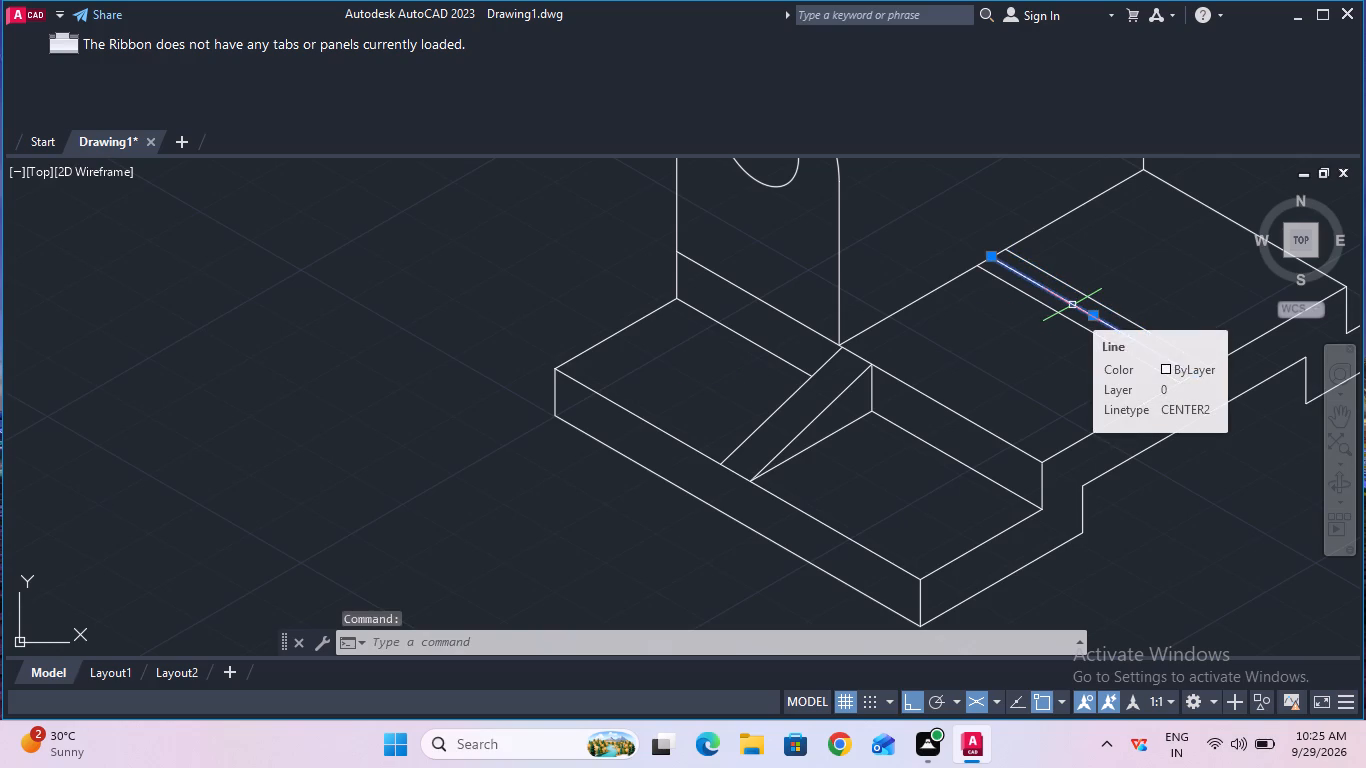
key("Delete")
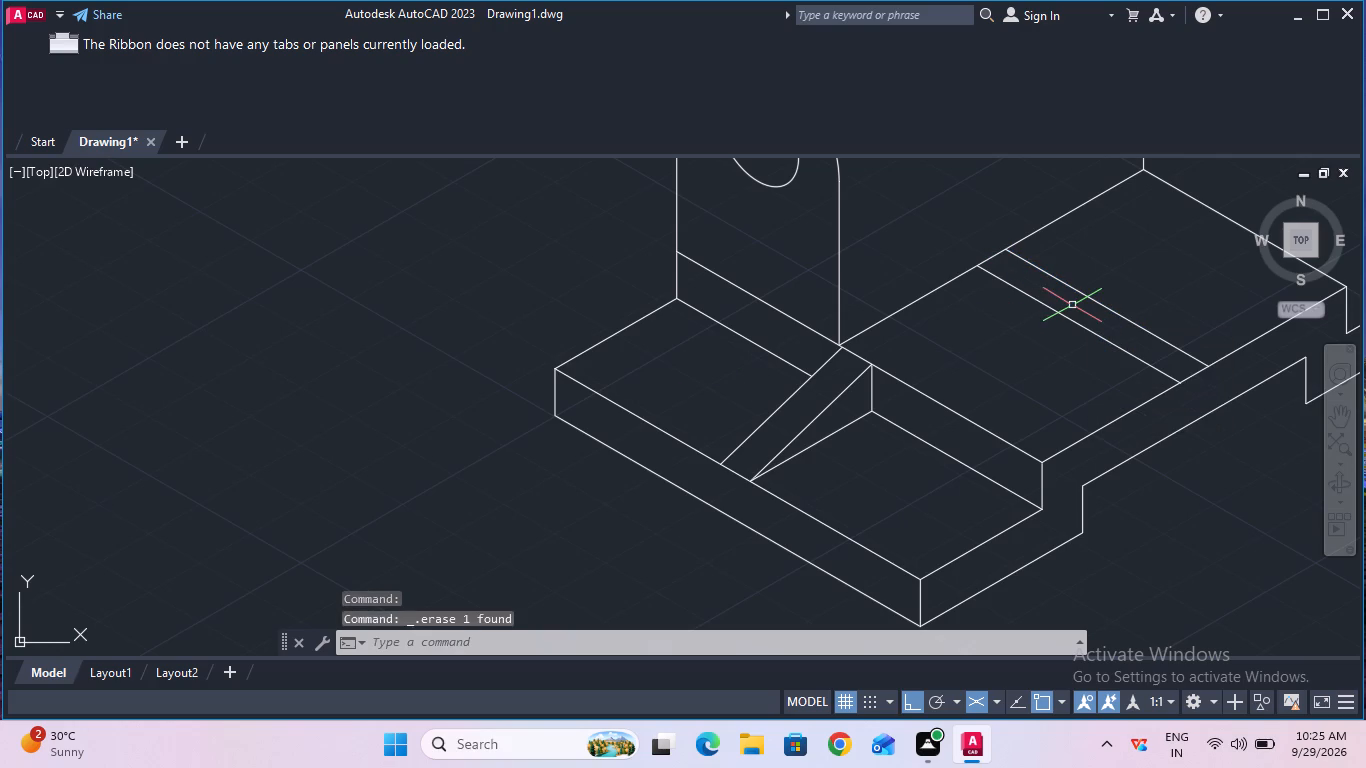
Draw the rib's back outline from the front line's inner end: 35 mm up, 7 mm along the upright, and down to the rear line's end.
scroll(1058, 274, "down", 1, "ctrl")
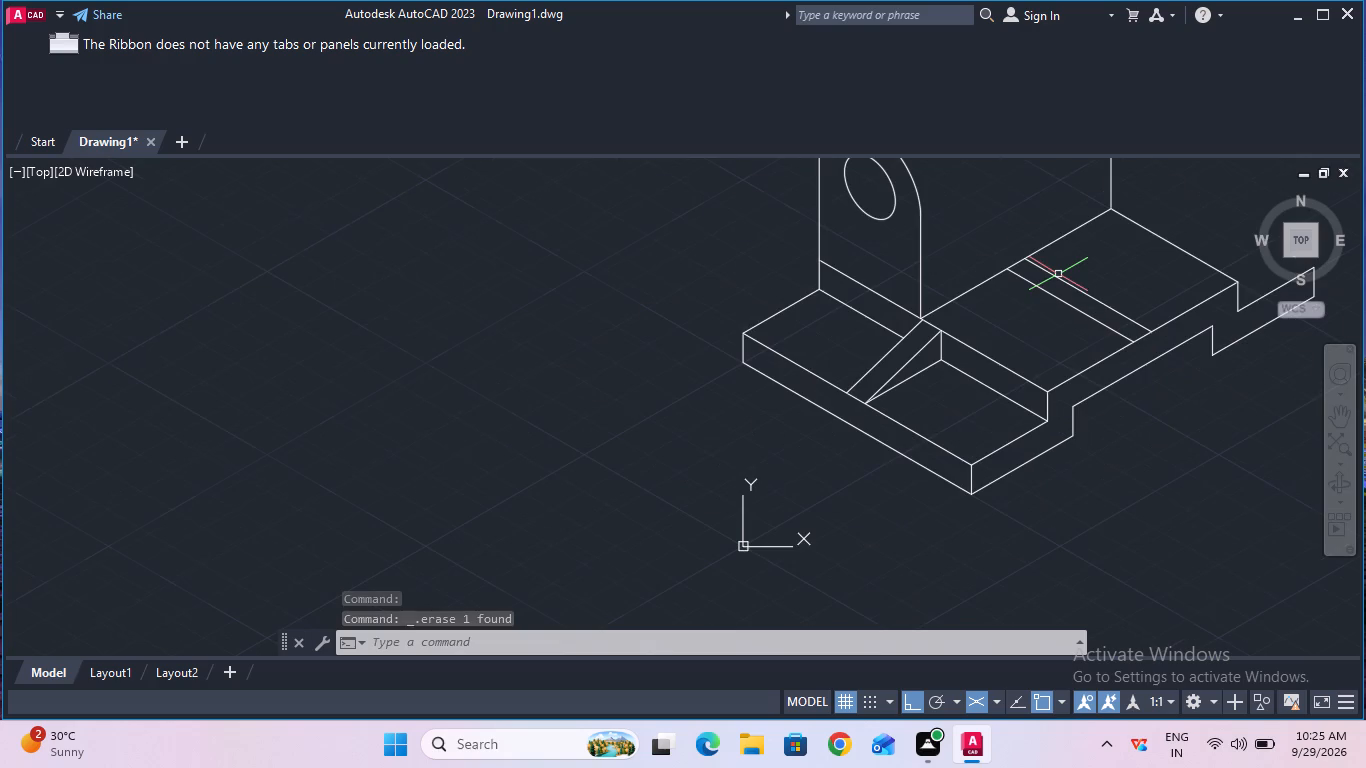
left_click(1333, 423)
left_click_drag(1175, 302, 1195, 397)
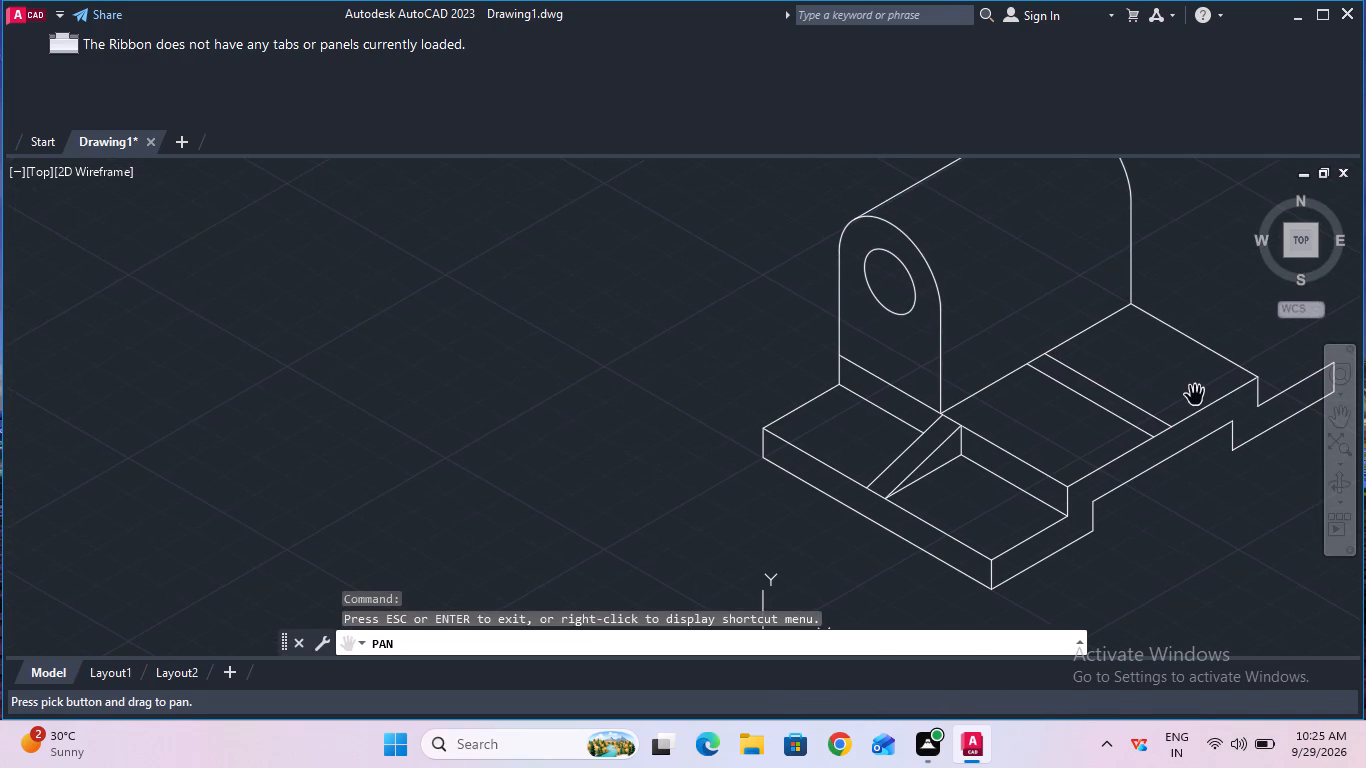
key("Escape")
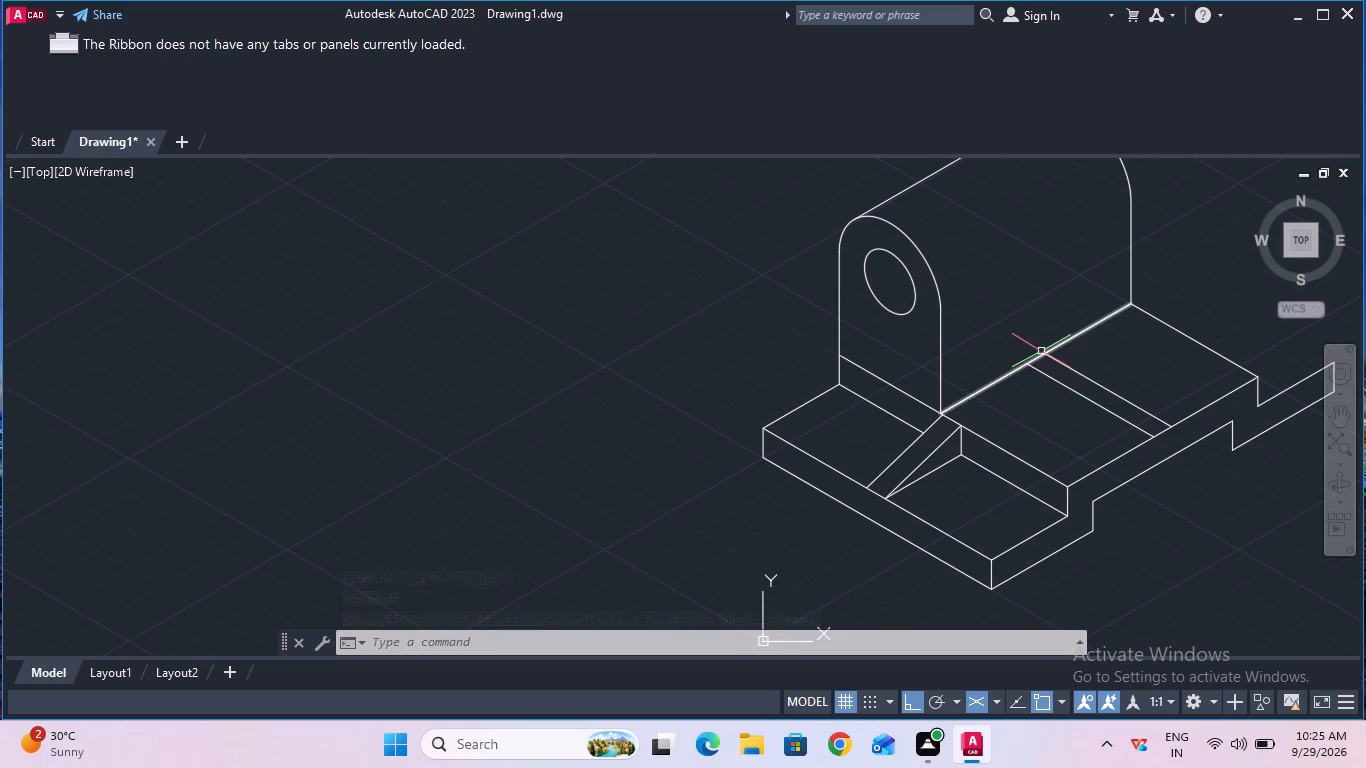
type("line")
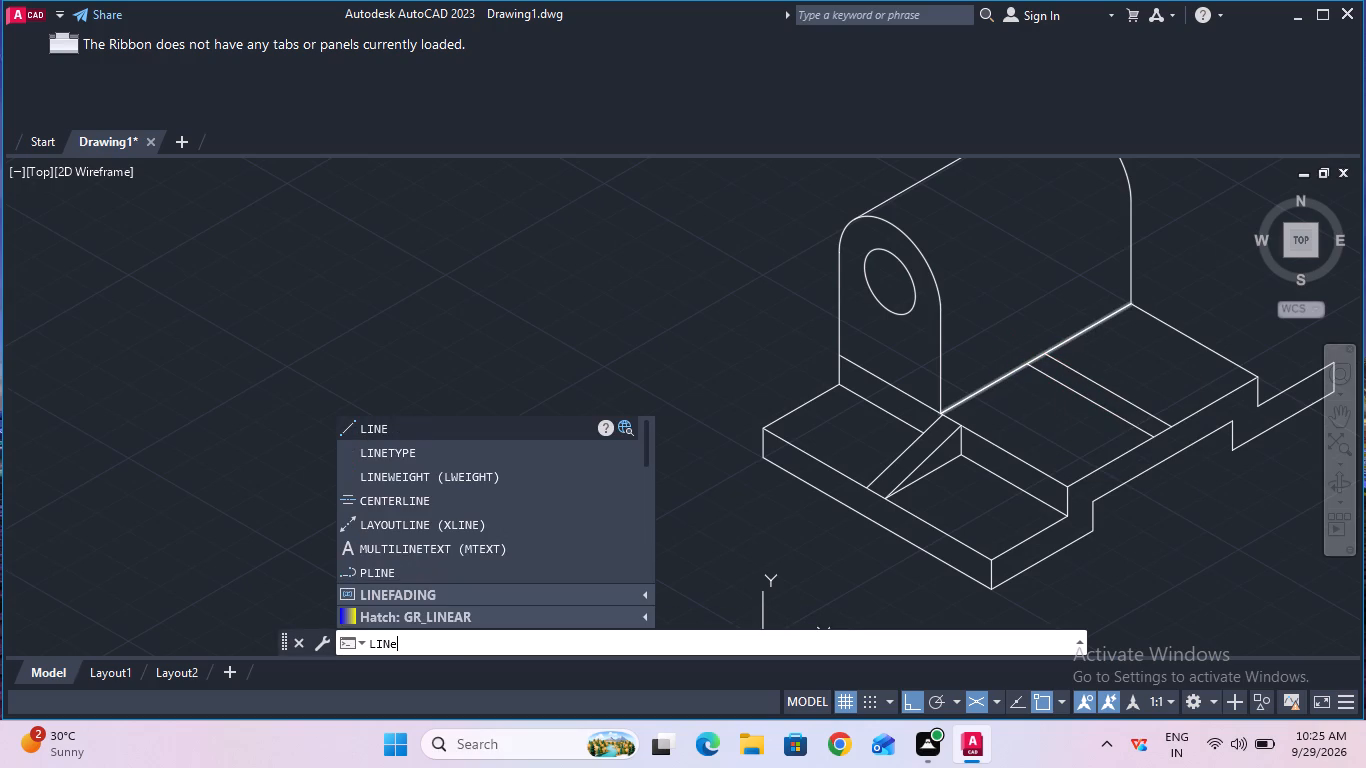
left_click(529, 422)
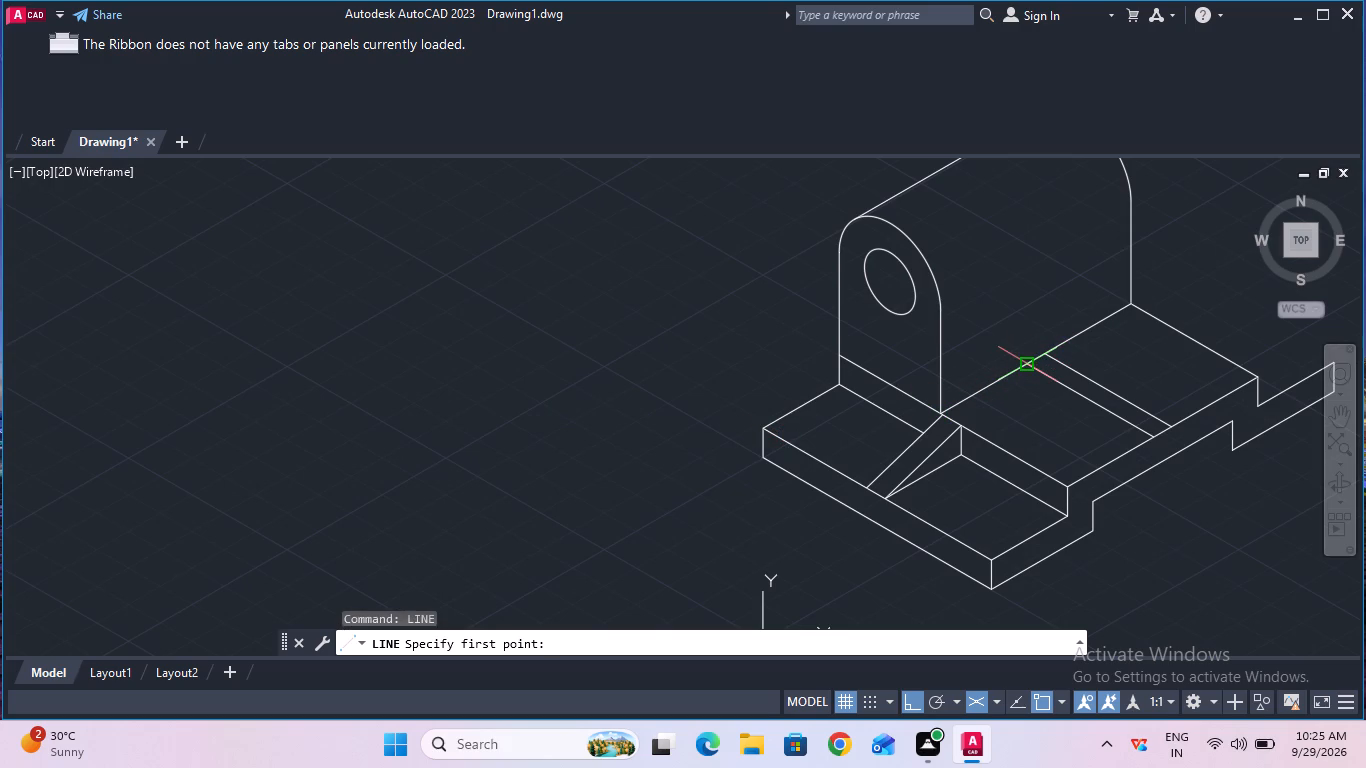
left_click(1025, 369)
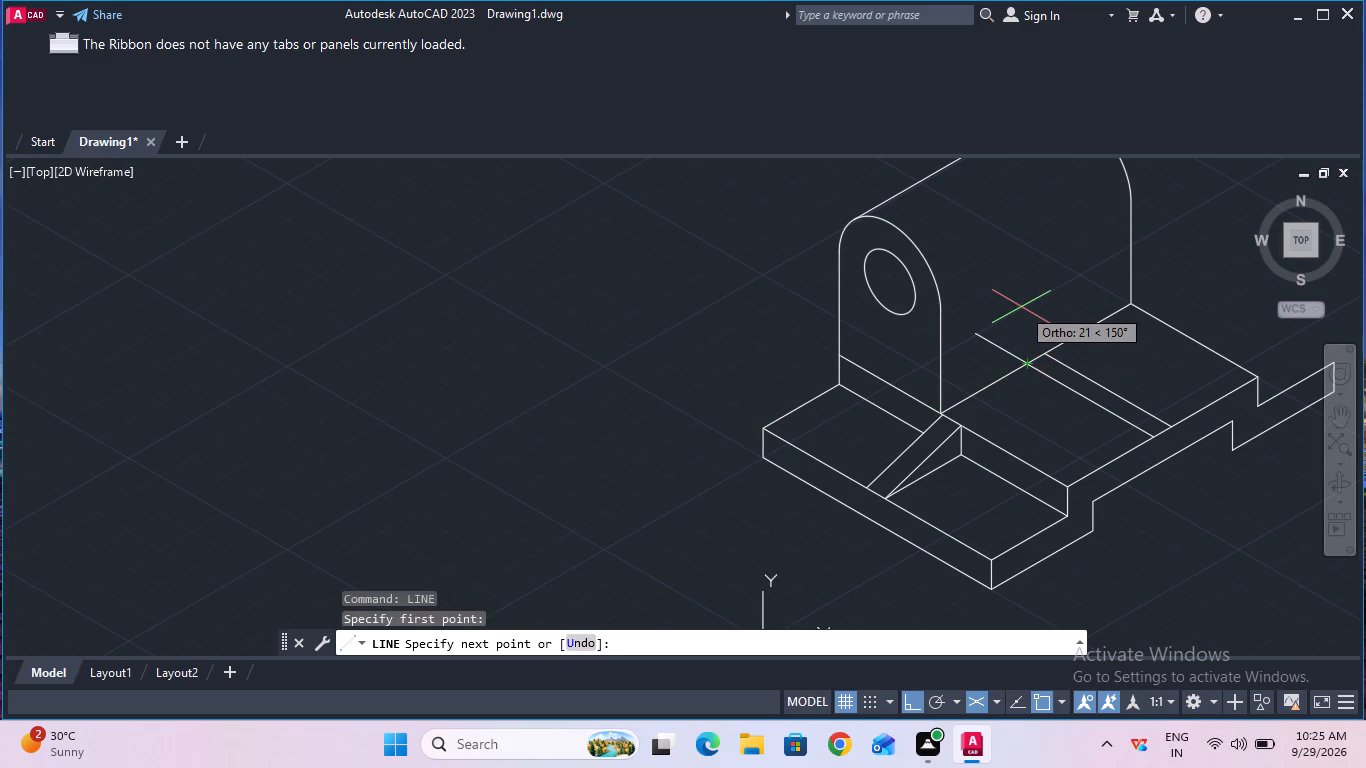
key("F5")
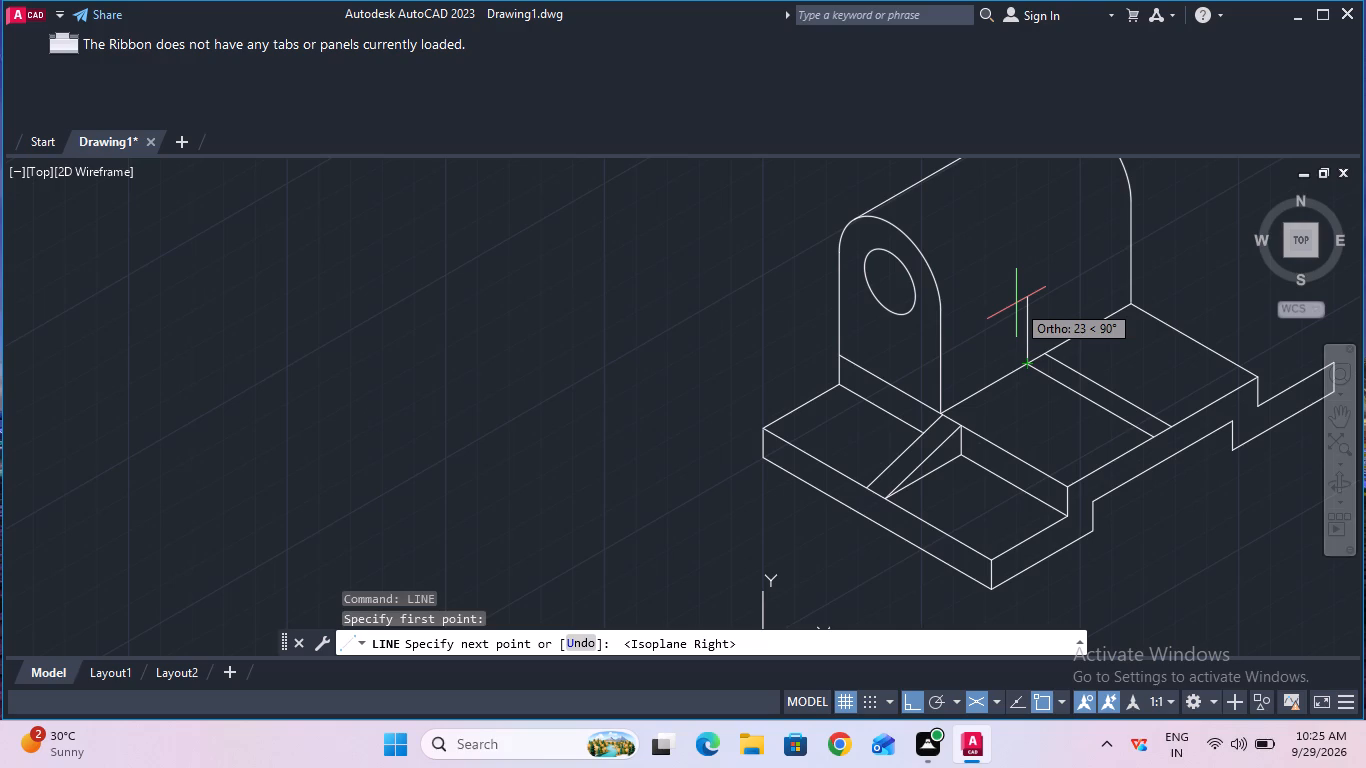
type("35")
key("Return")
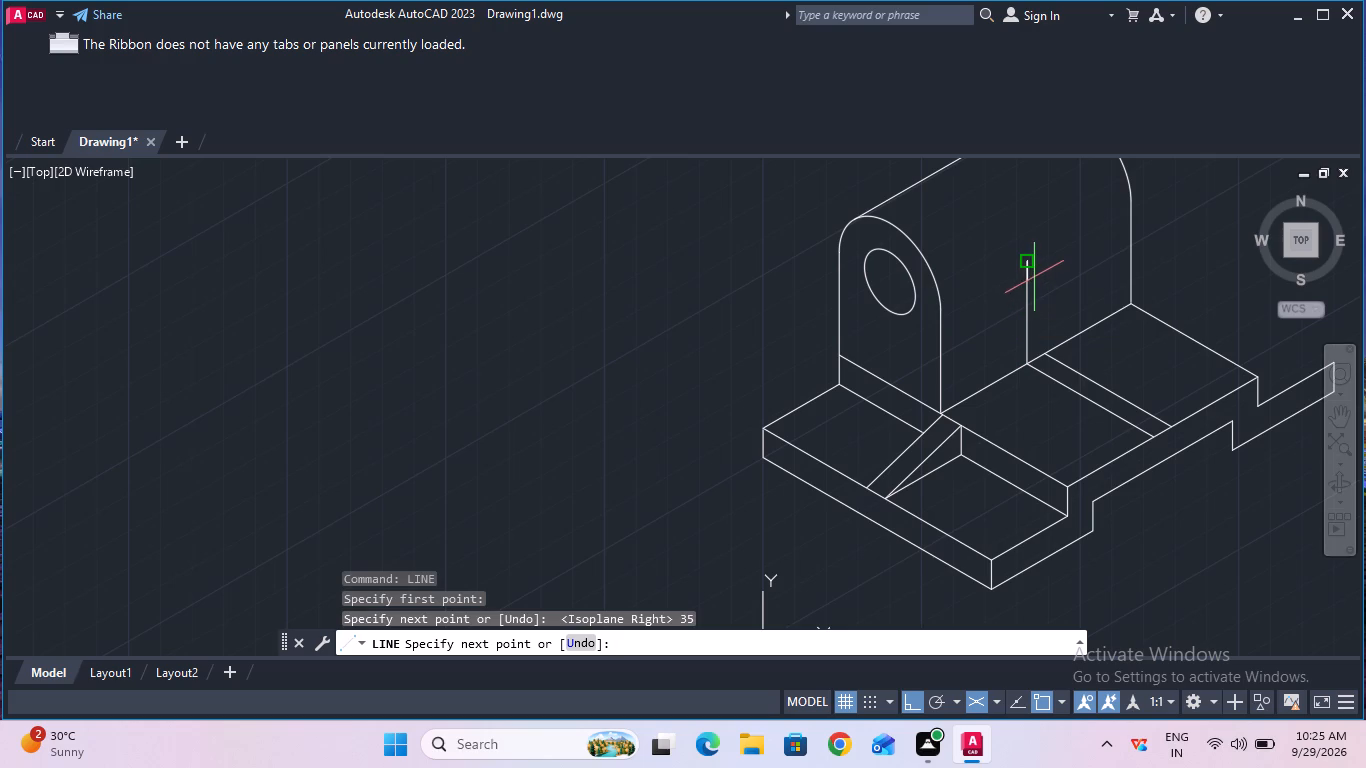
key("7")
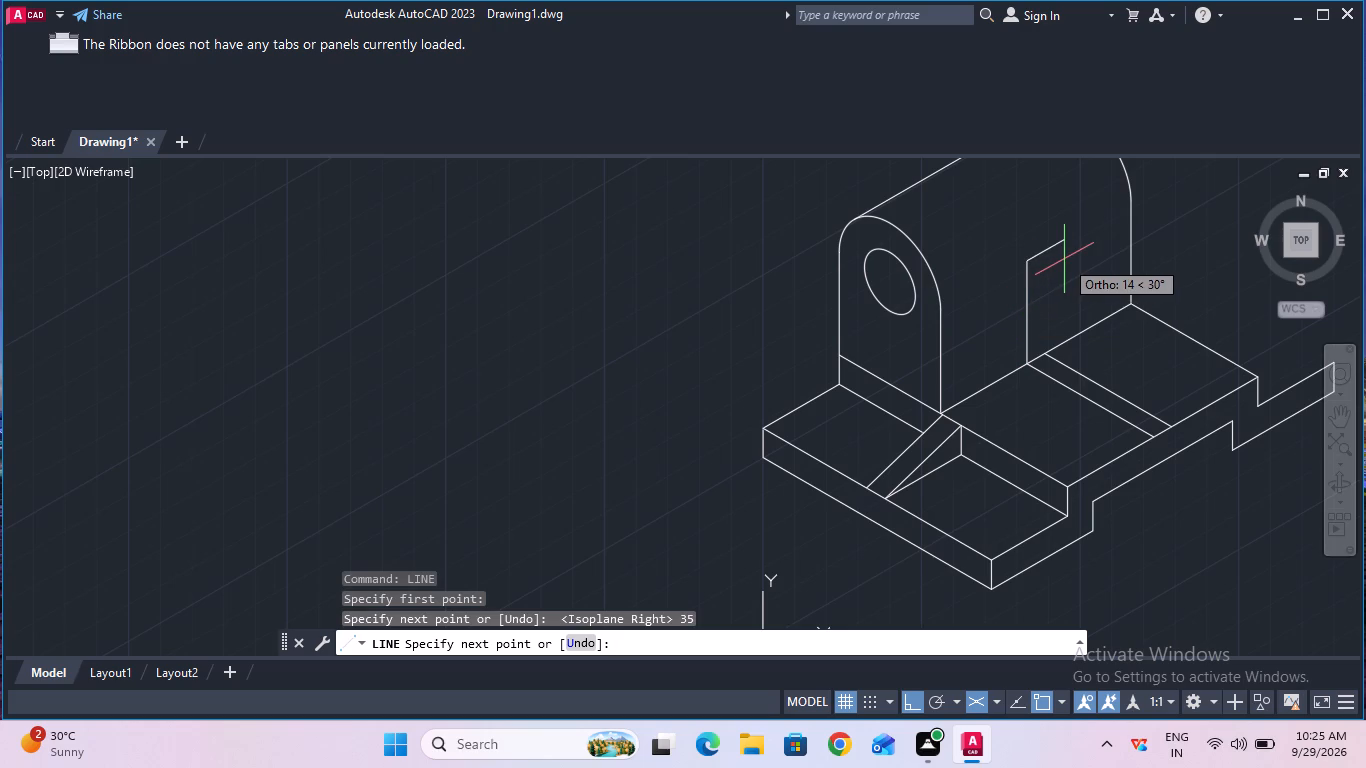
key("Return")
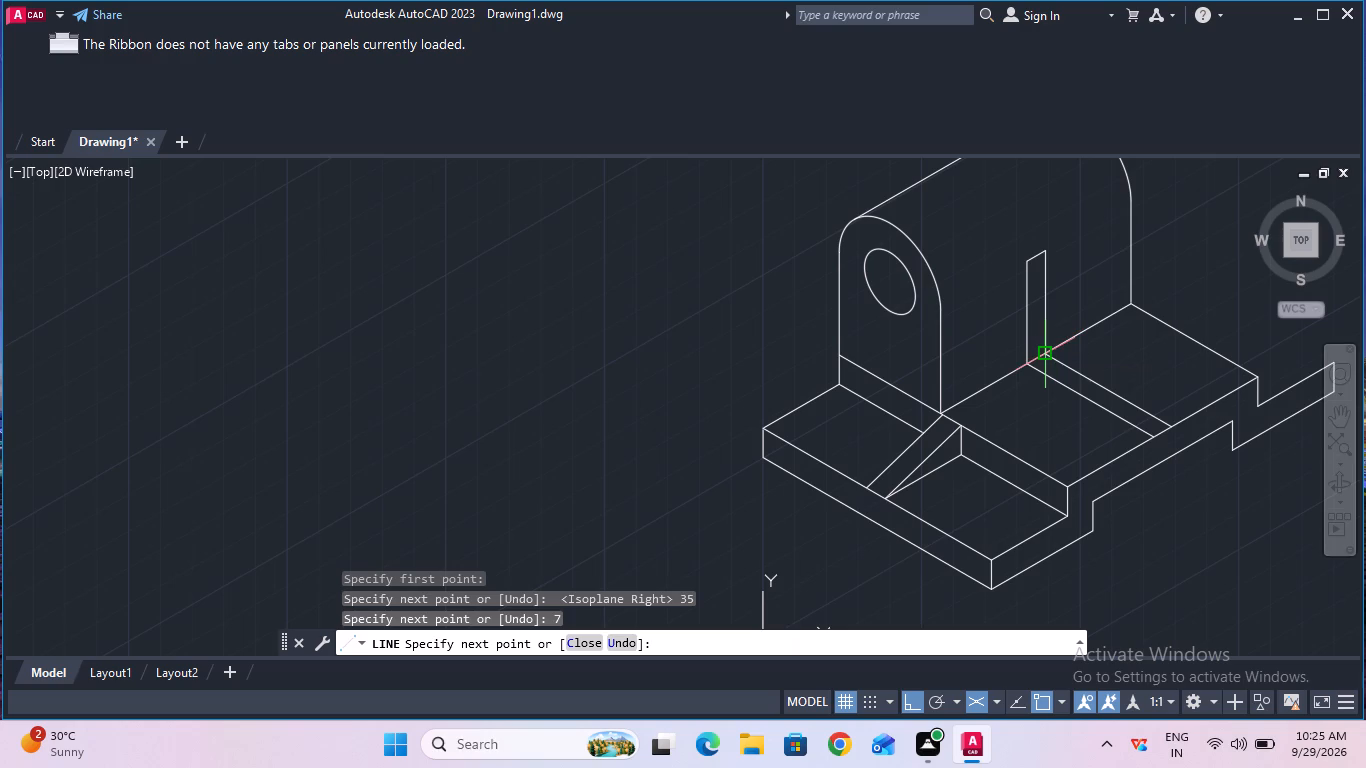
left_click(1049, 352)
key("Escape")
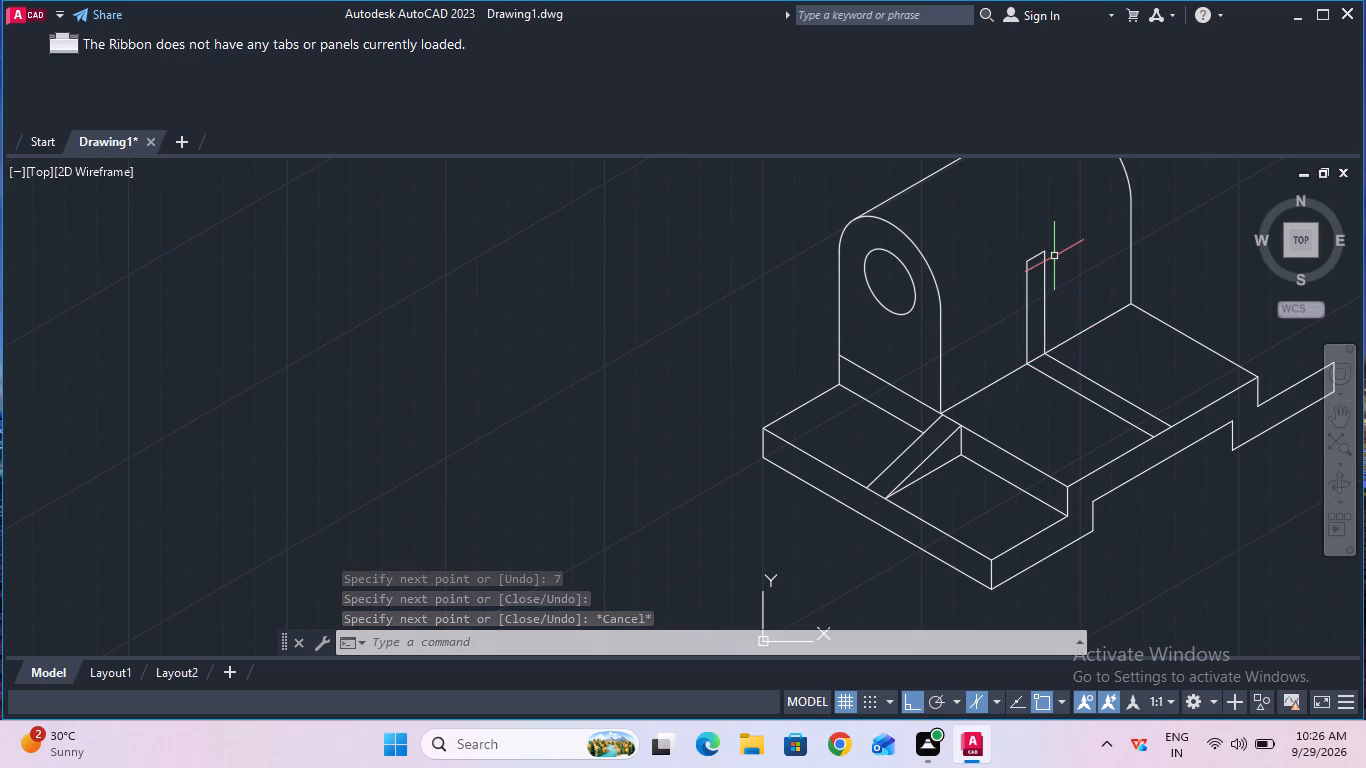
With Ortho off, draw two sloping rib edges from the outline's top corners to the outer ends of the front and rear base lines.
left_click(916, 708)
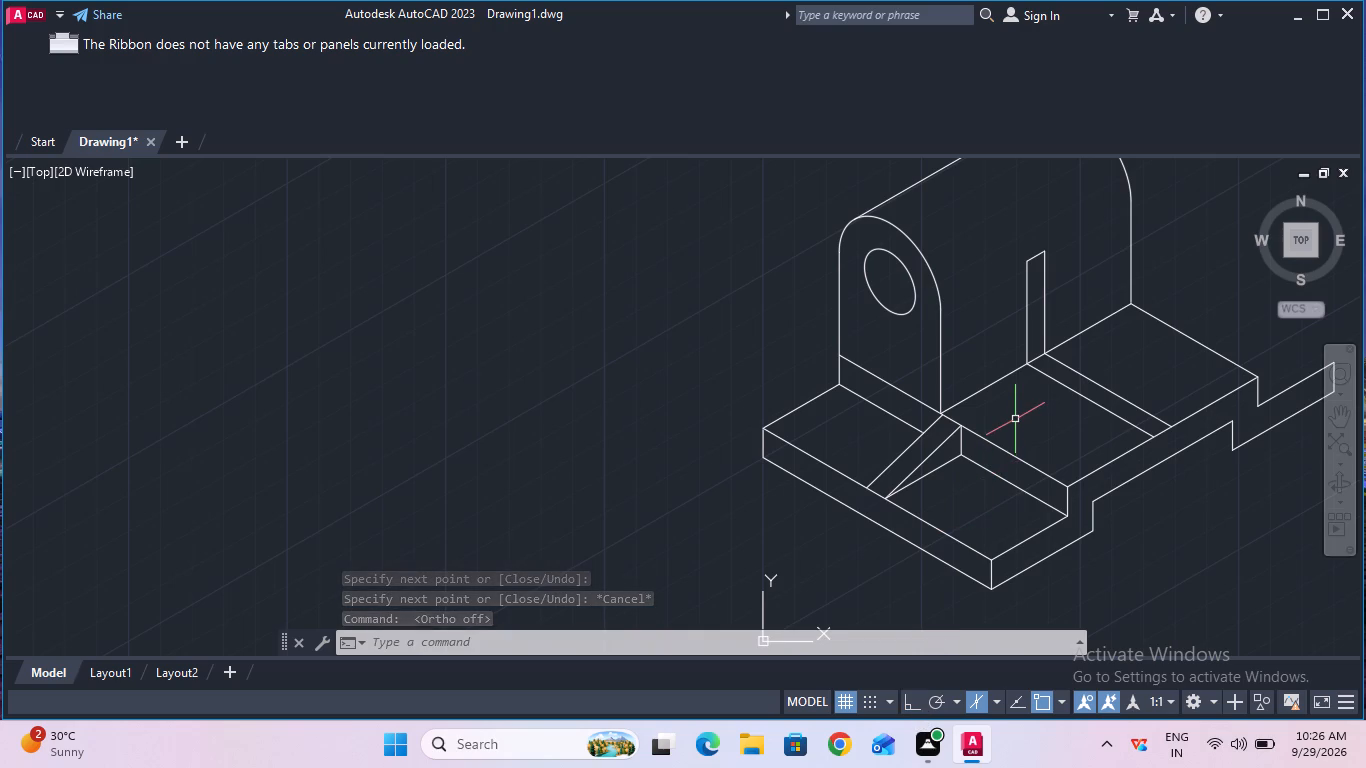
type("line")
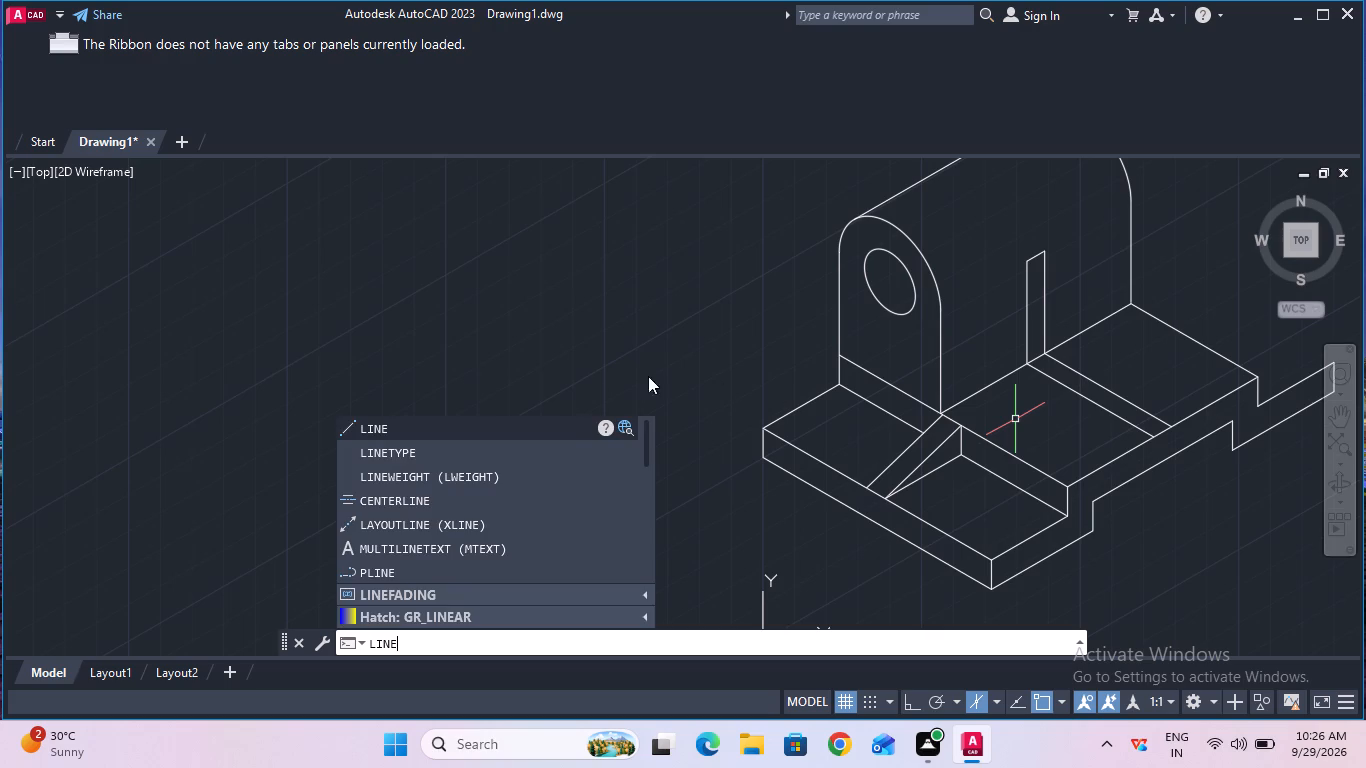
left_click(549, 421)
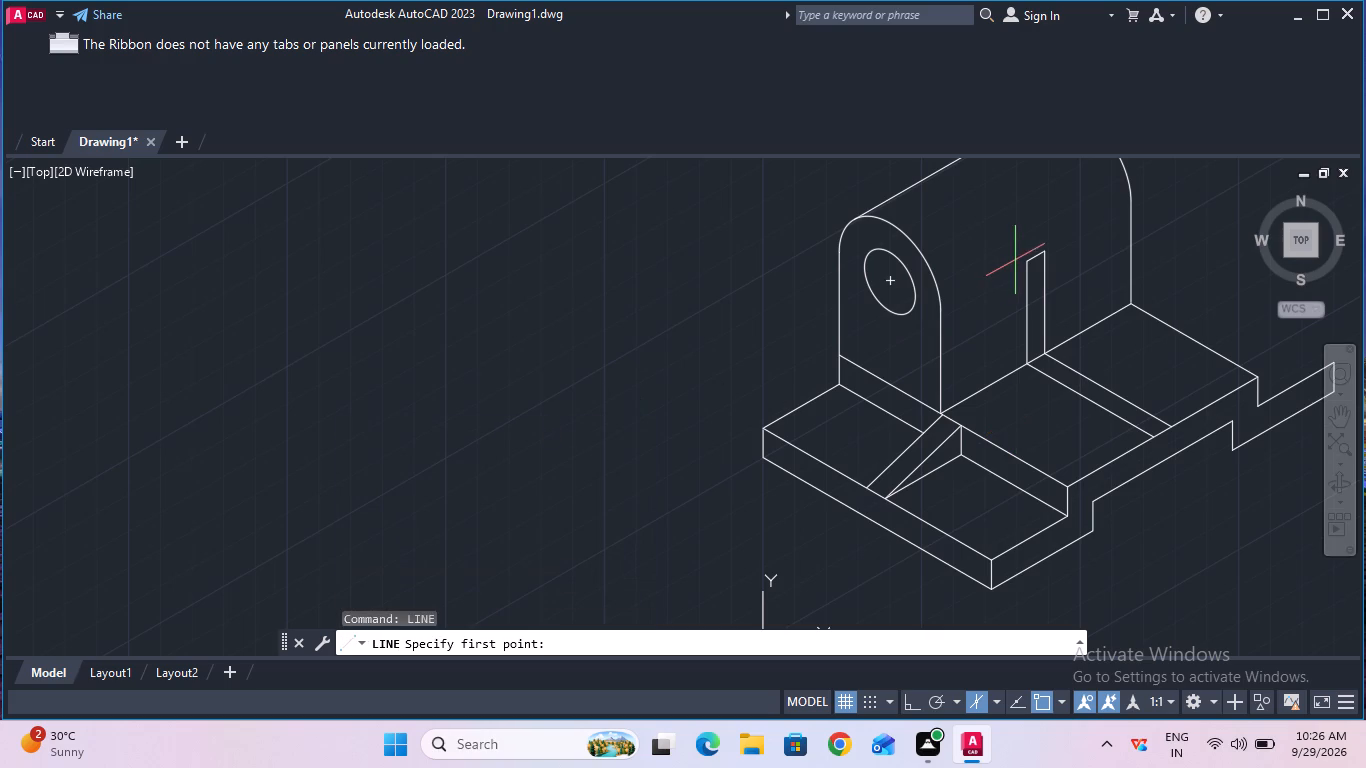
left_click(1023, 263)
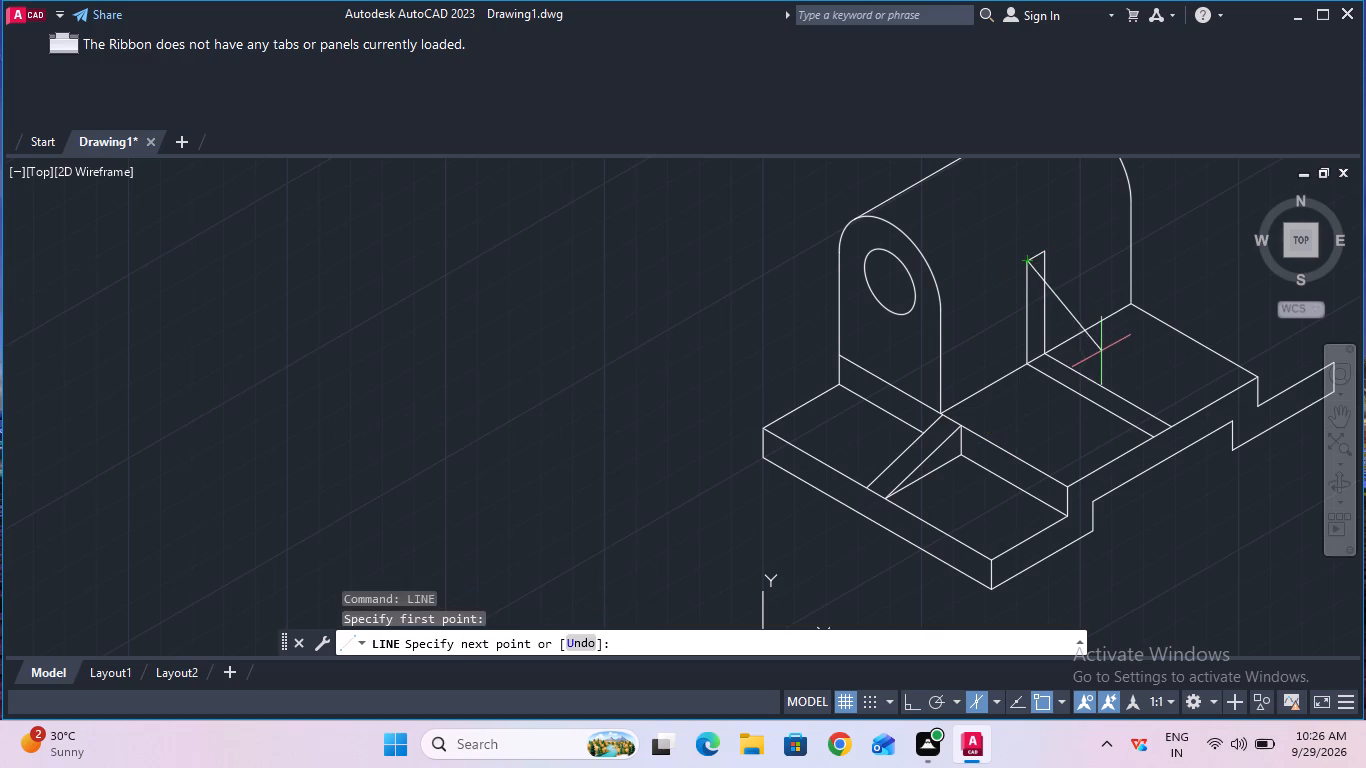
left_click(1151, 435)
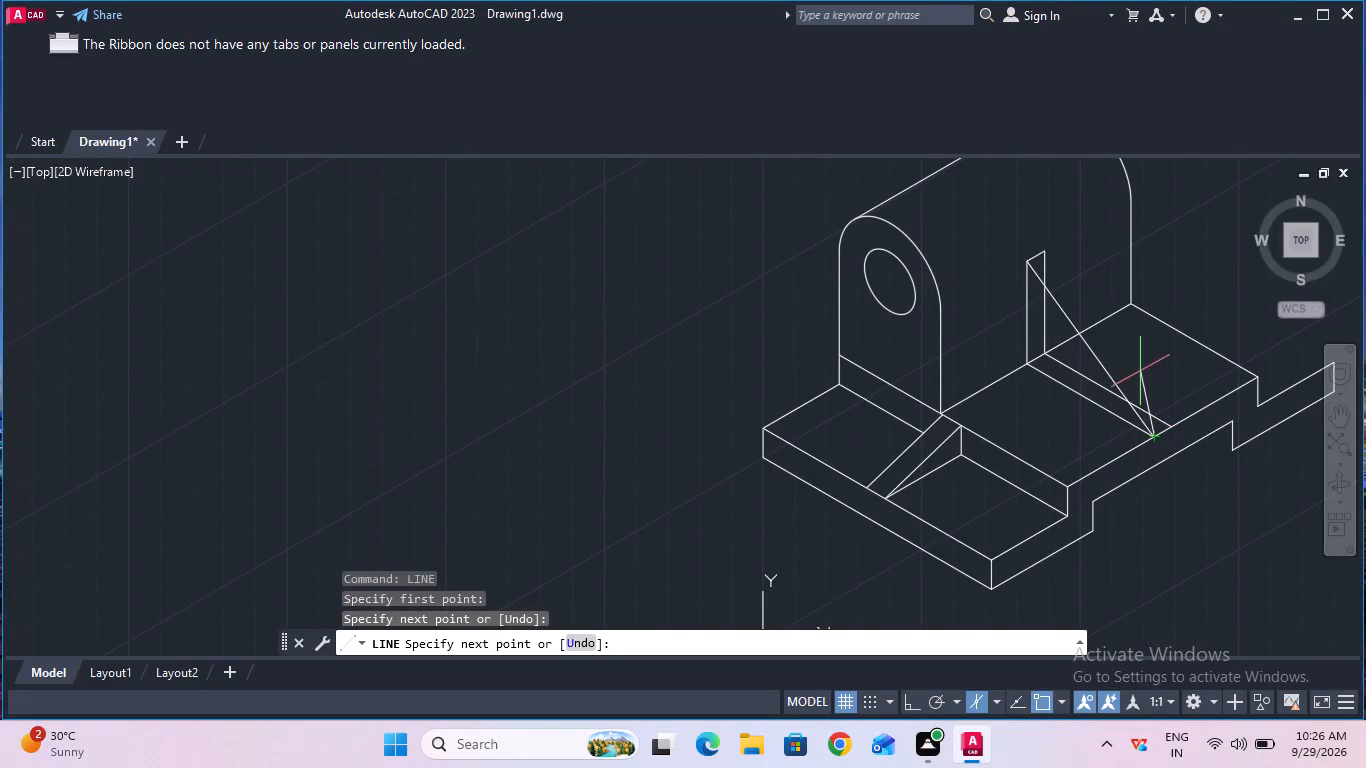
key("Escape")
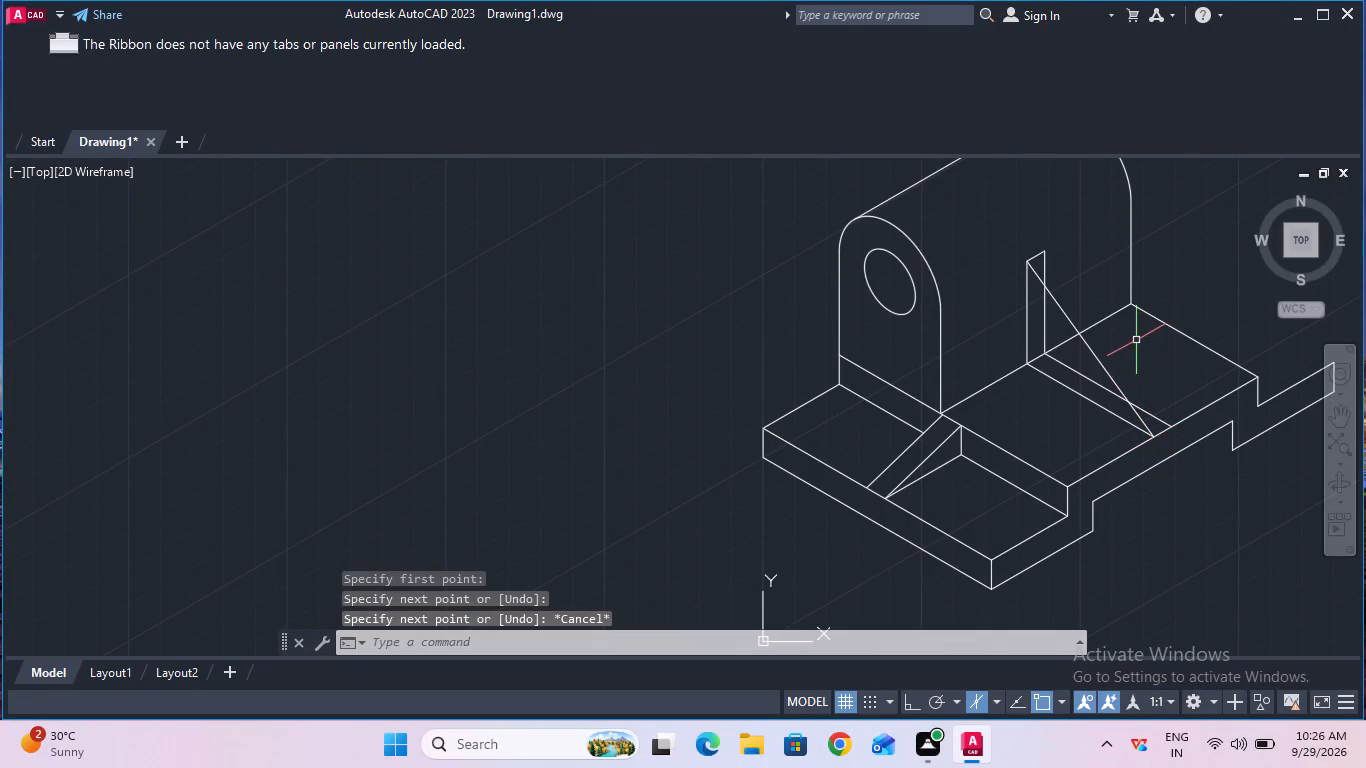
type("lin")
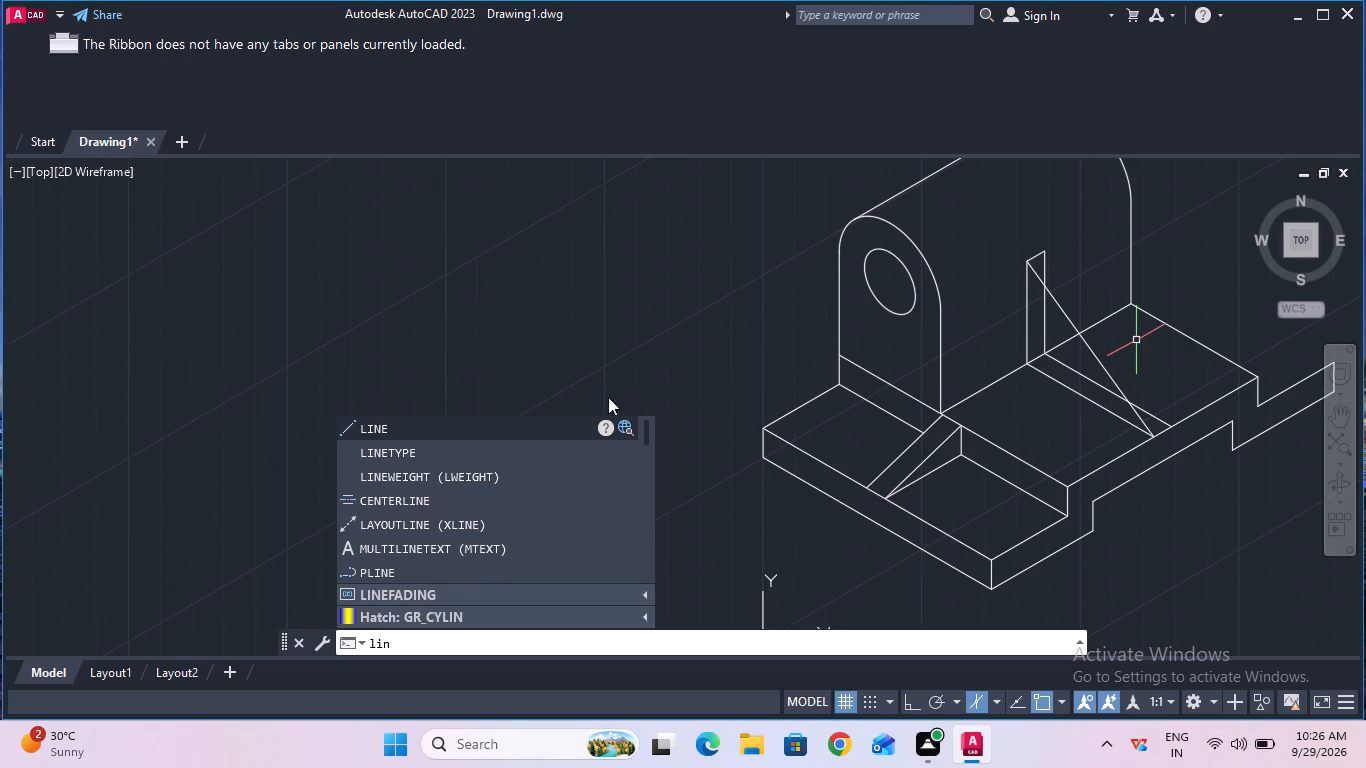
left_click(539, 416)
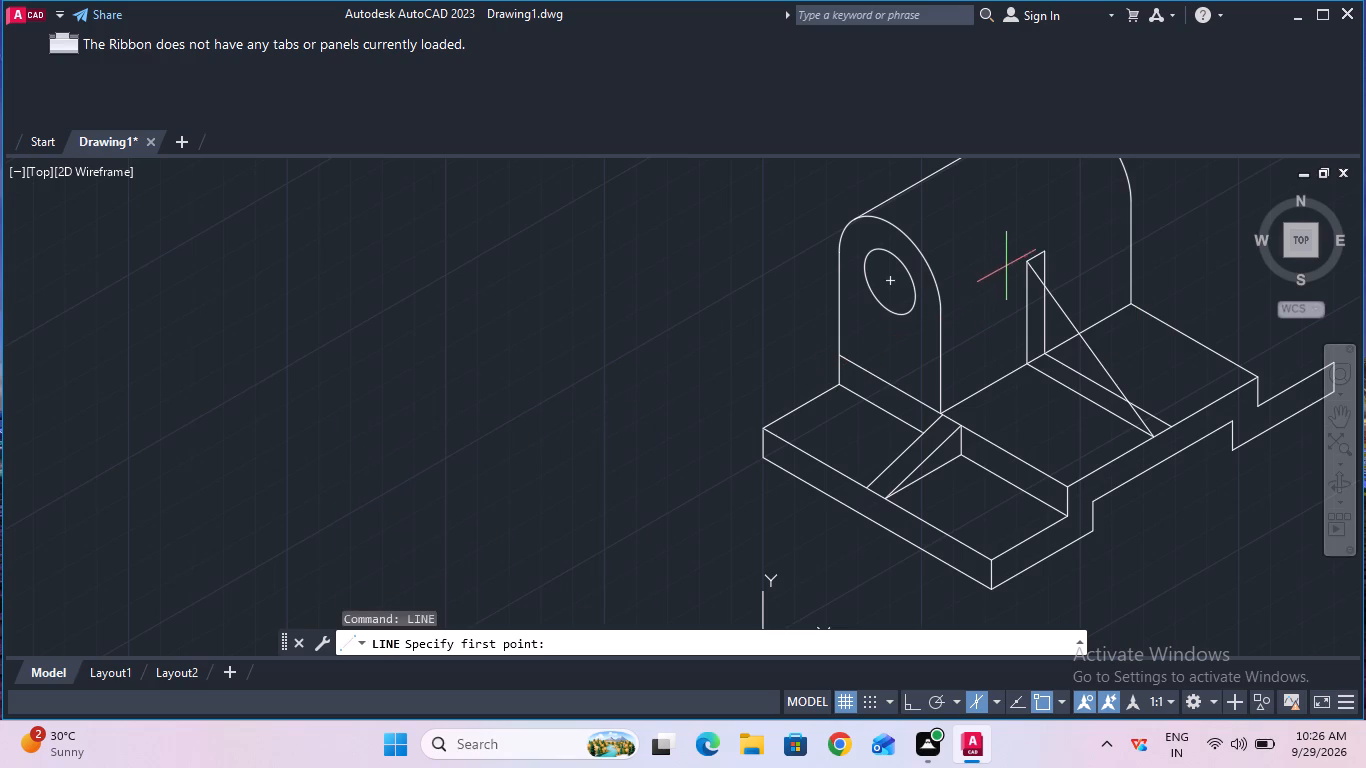
left_click(1044, 249)
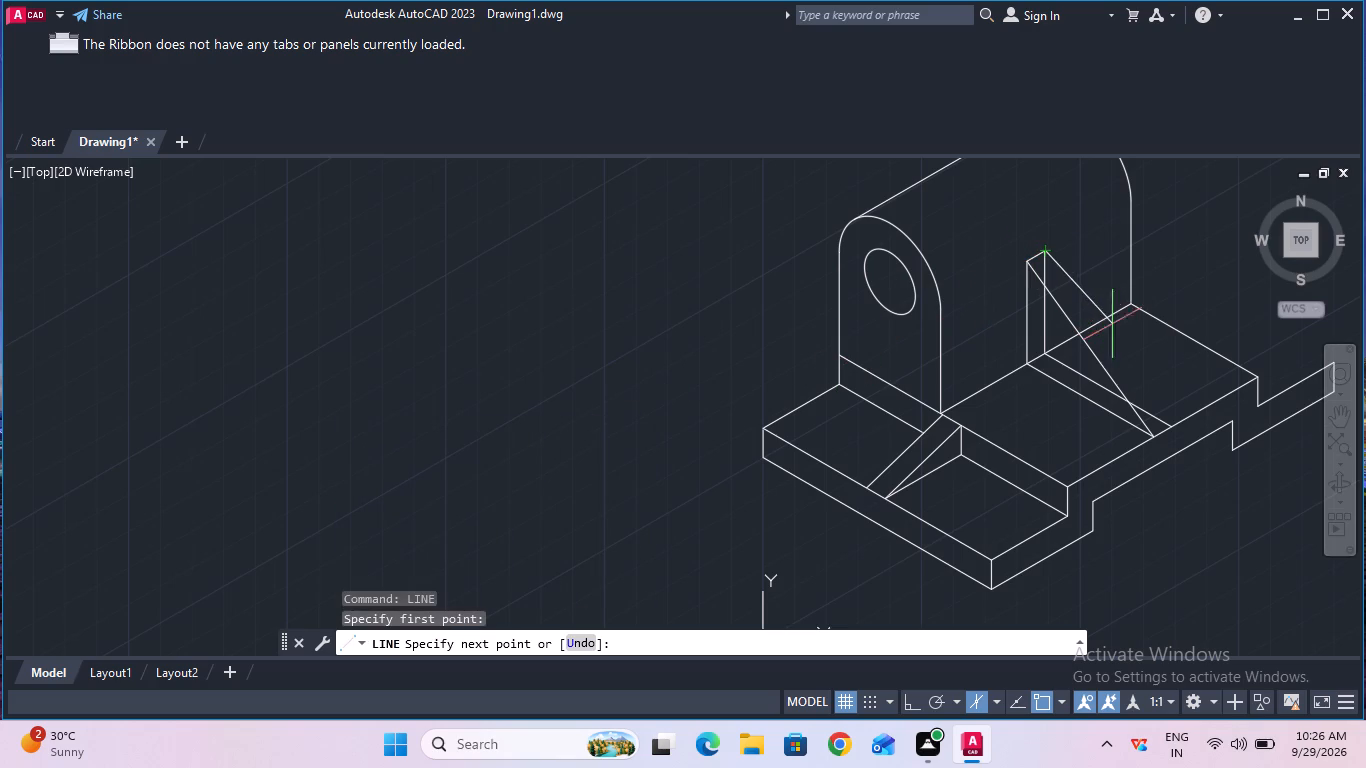
left_click(1176, 430)
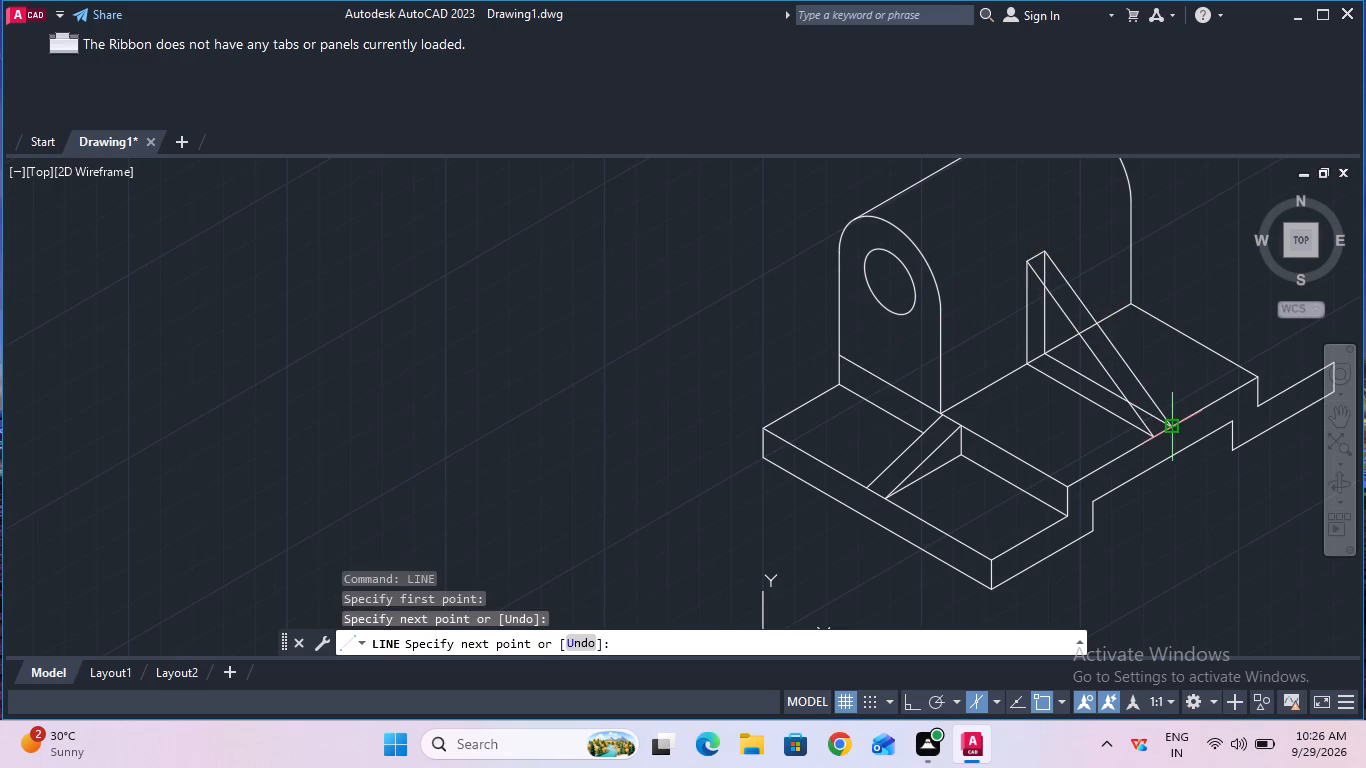
key("Escape")
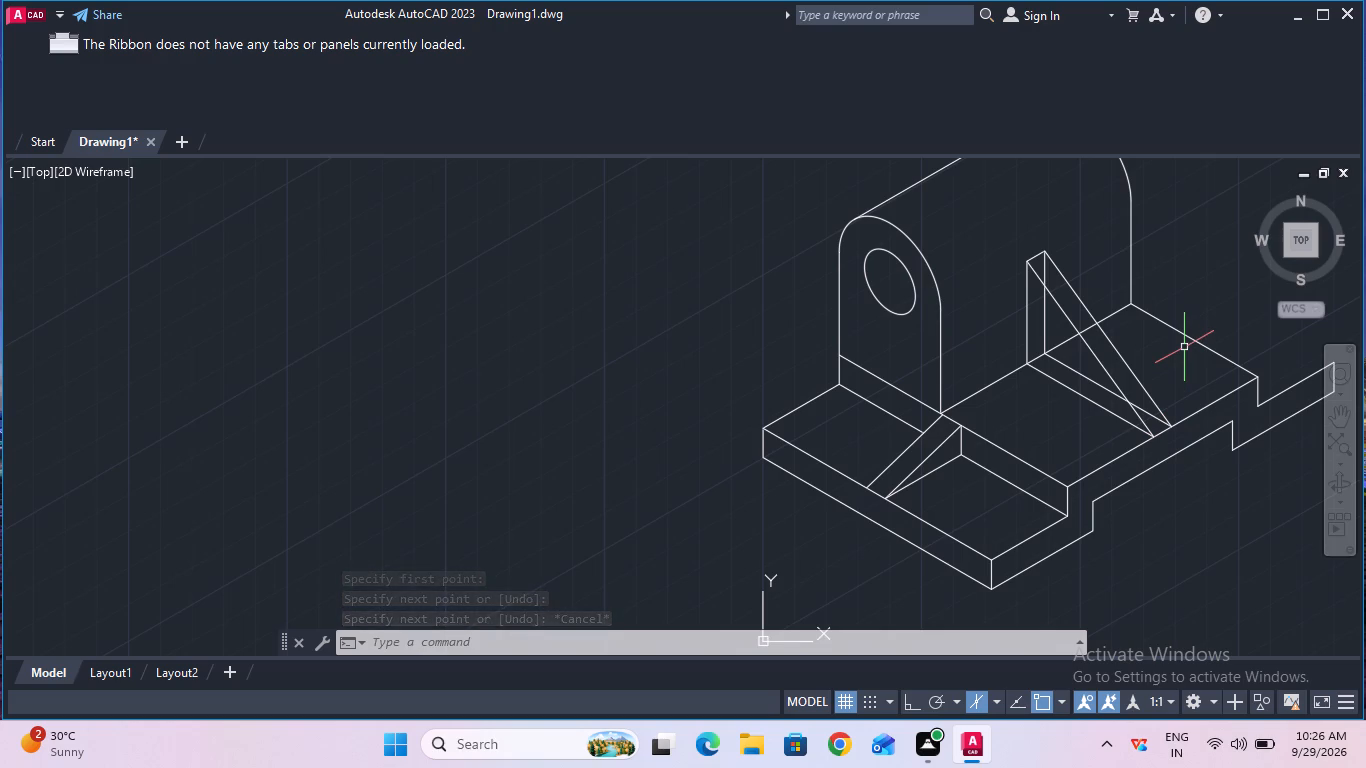
Trim away the raised plate's rib lines hidden behind its front face: rear base line, rear vertical, and the plate edge crossing the rib.
key("r")
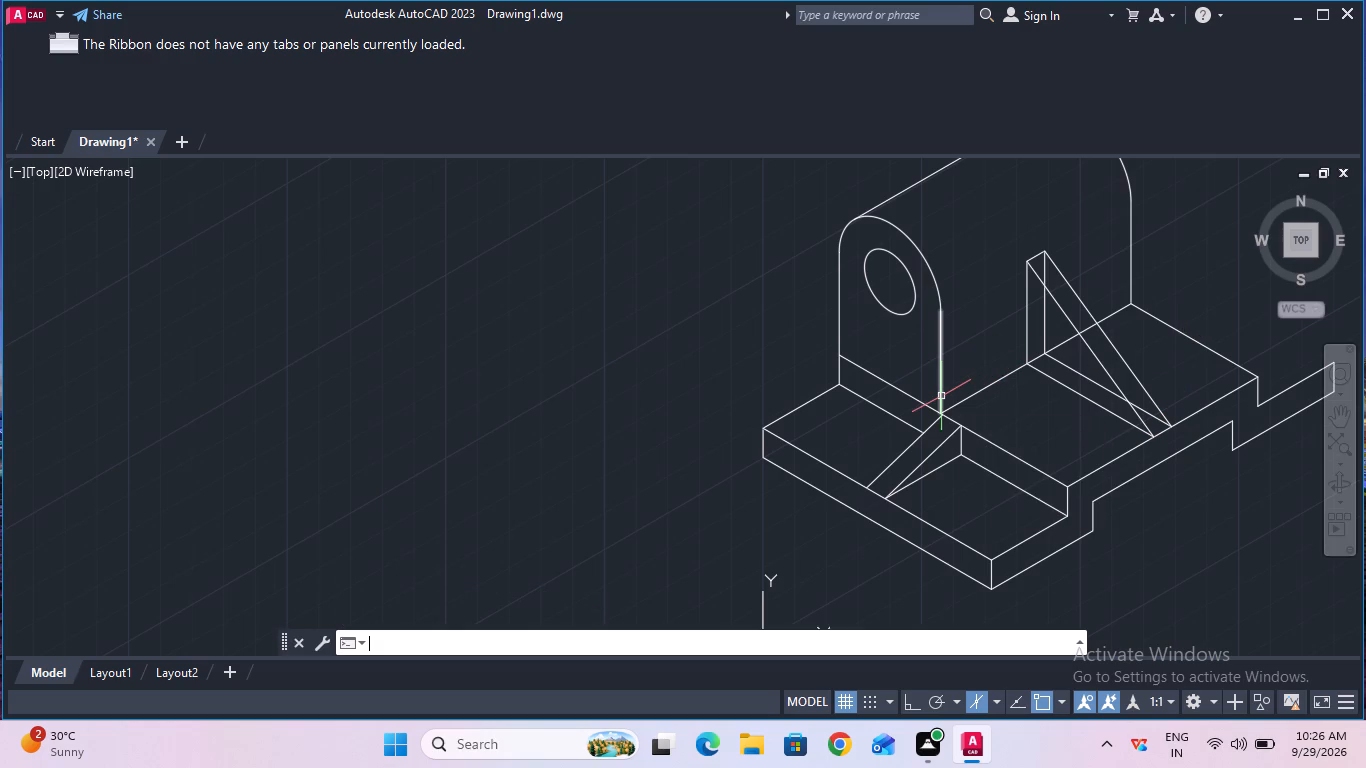
key("BackSpace")
type("tri")
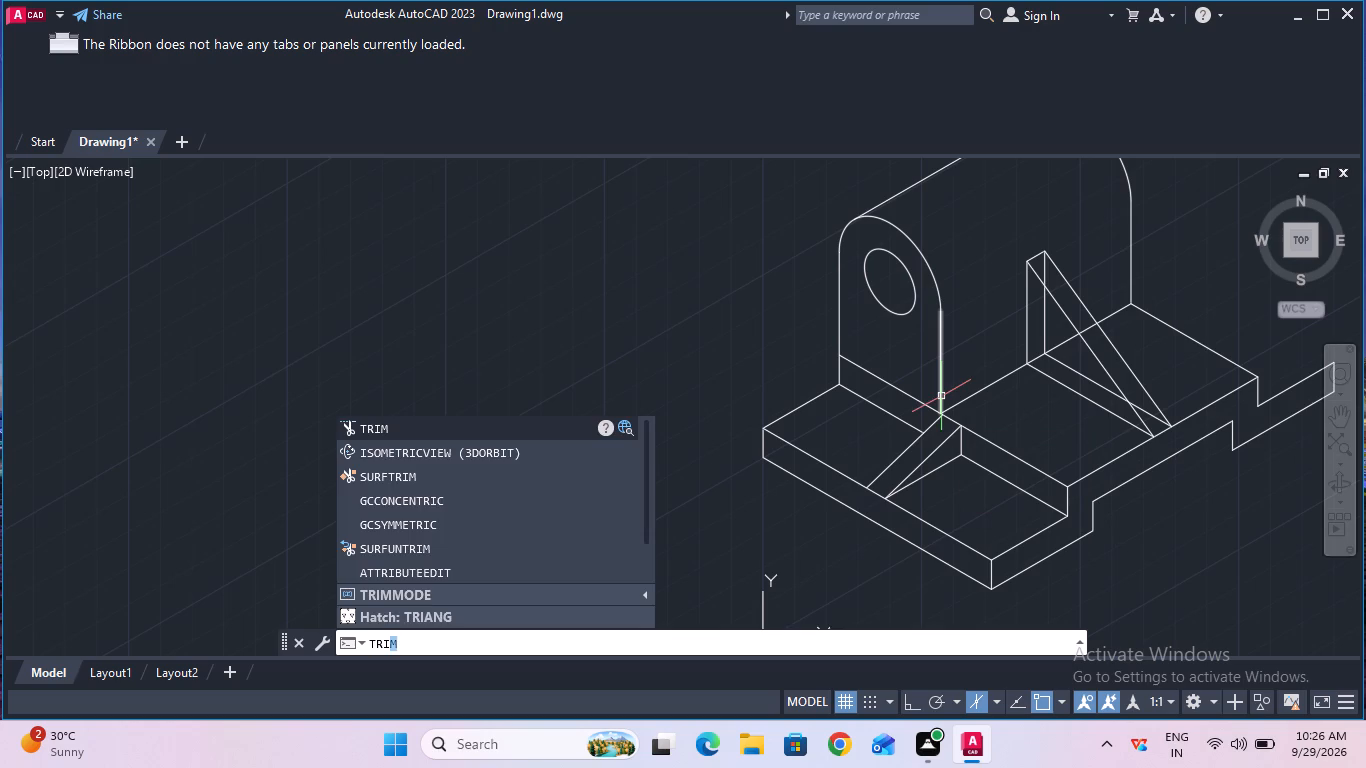
left_click(488, 424)
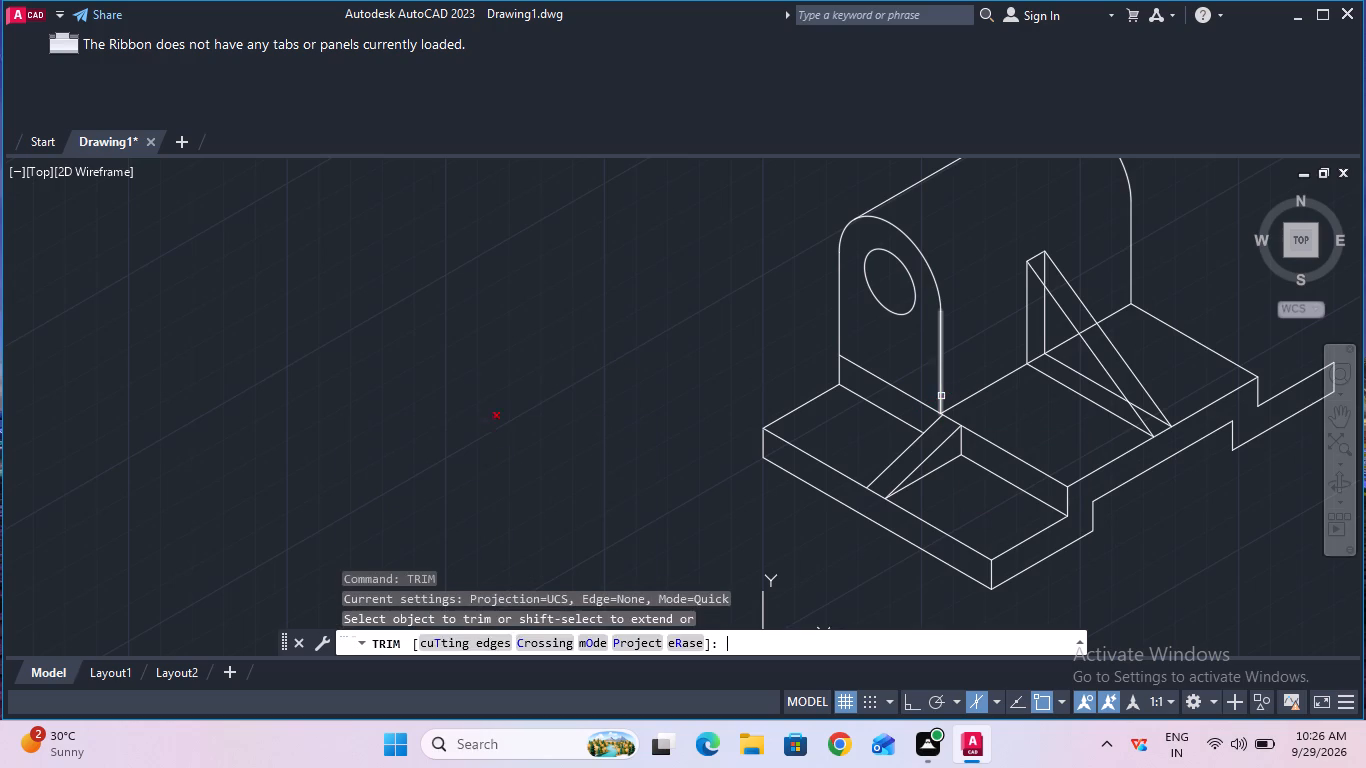
left_click(1075, 373)
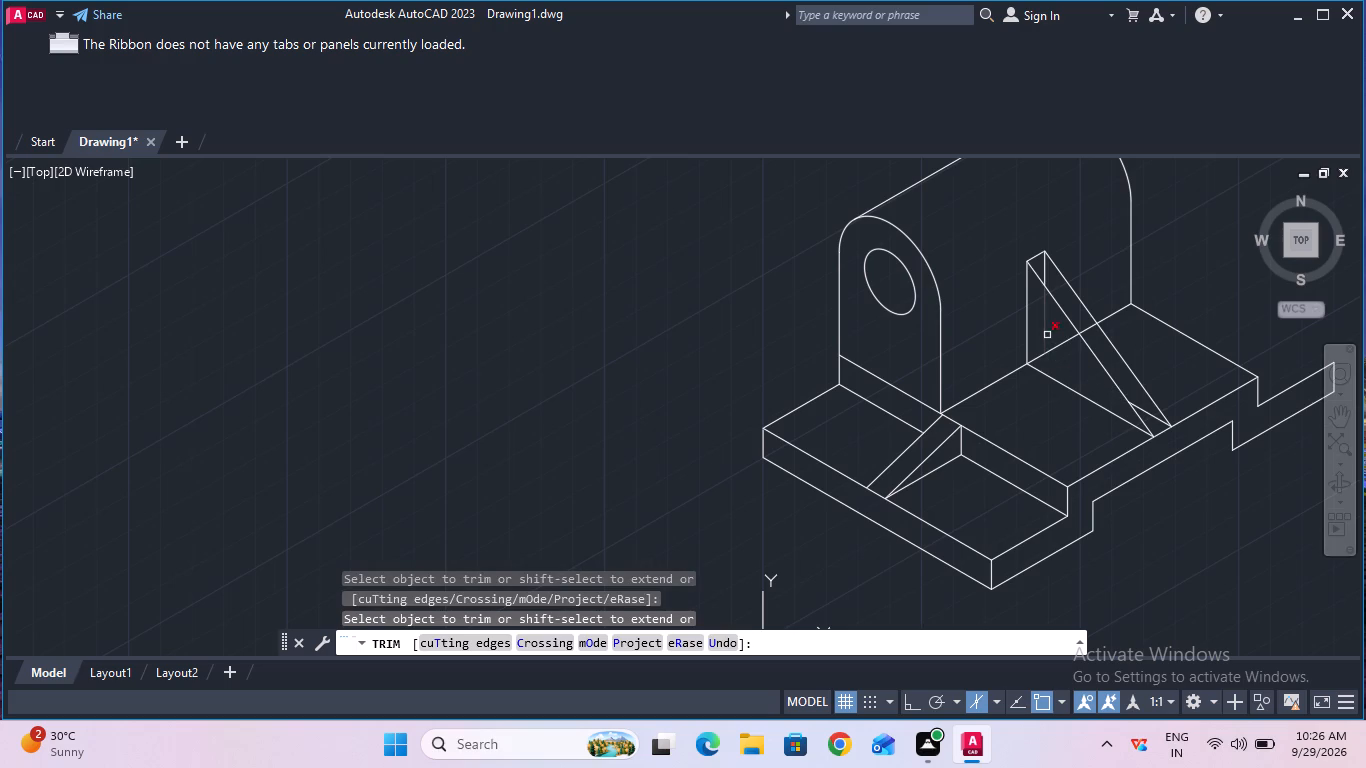
left_click(1047, 335)
left_click(1046, 263)
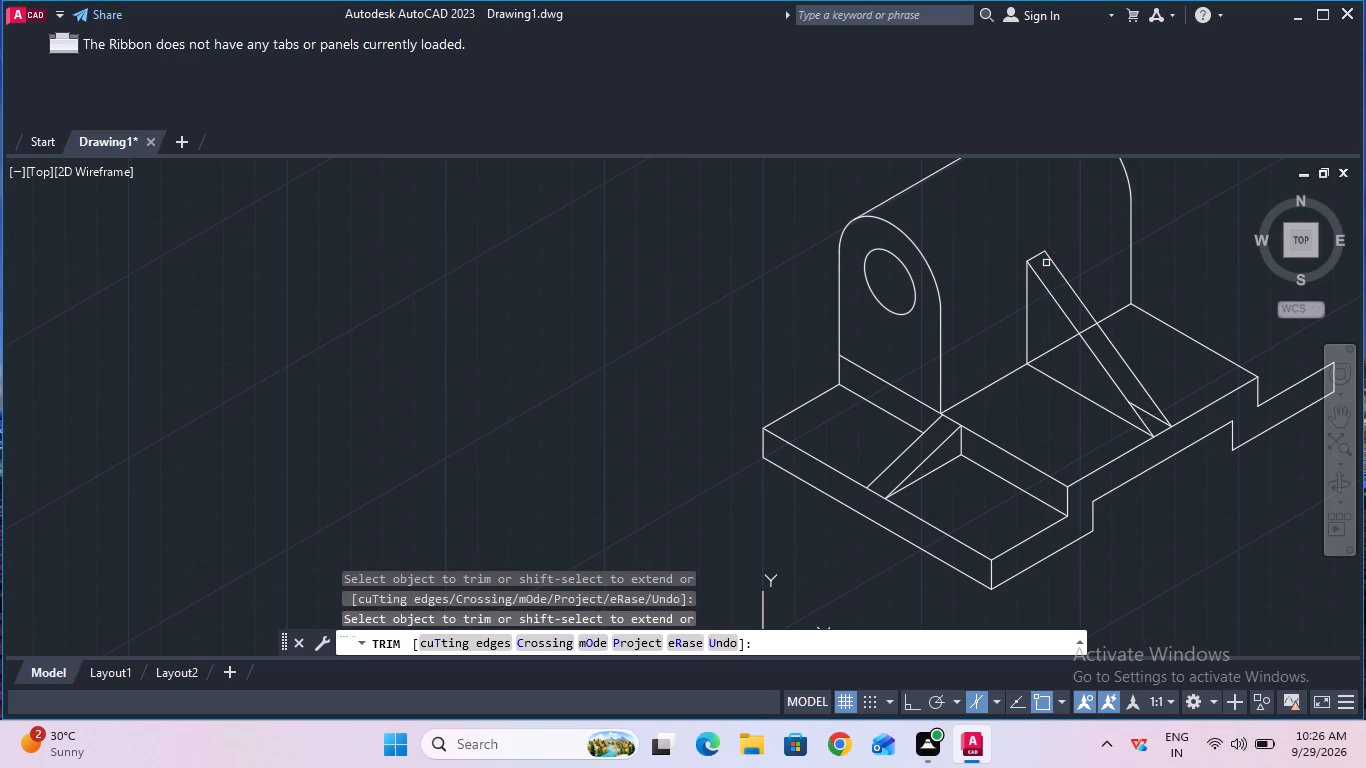
left_click(1145, 411)
left_click(1047, 355)
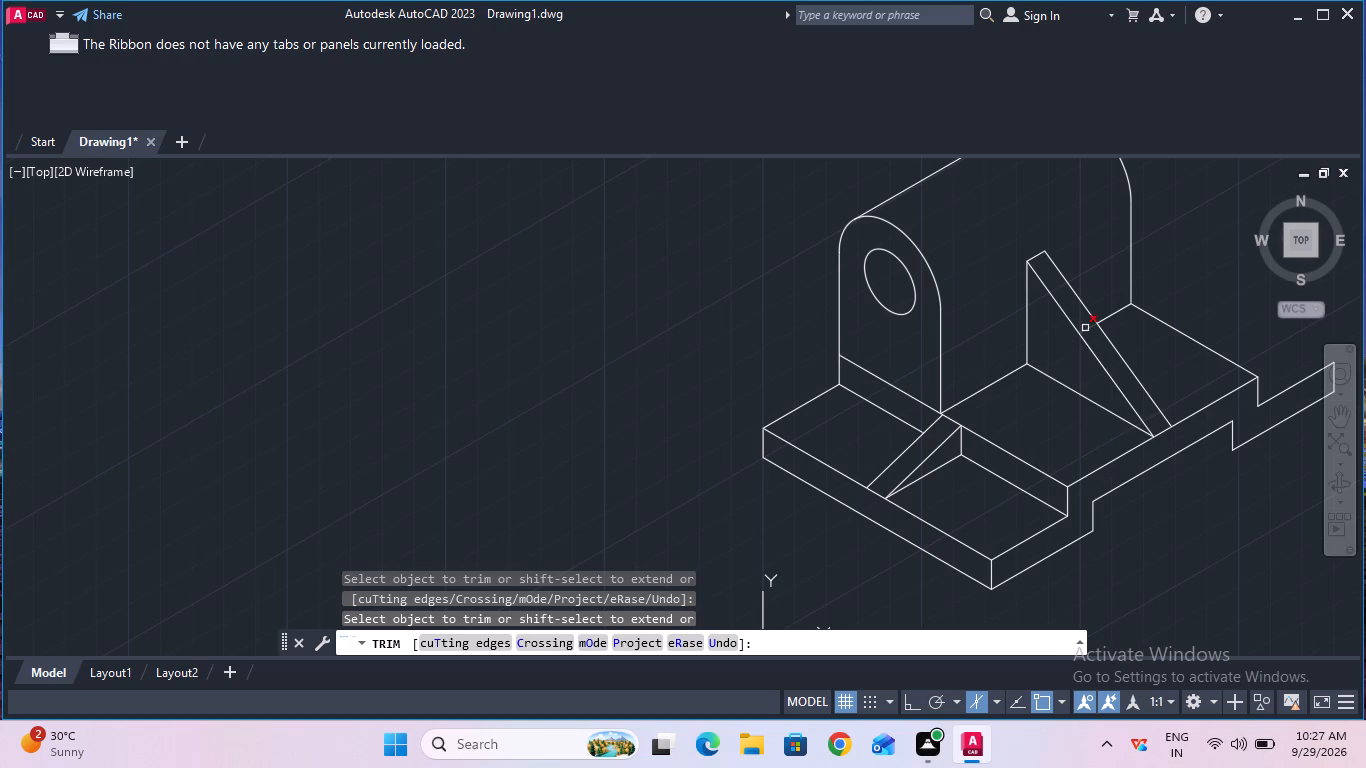
left_click(1085, 328)
scroll(677, 343, "down", 1, "ctrl")
key("Escape")
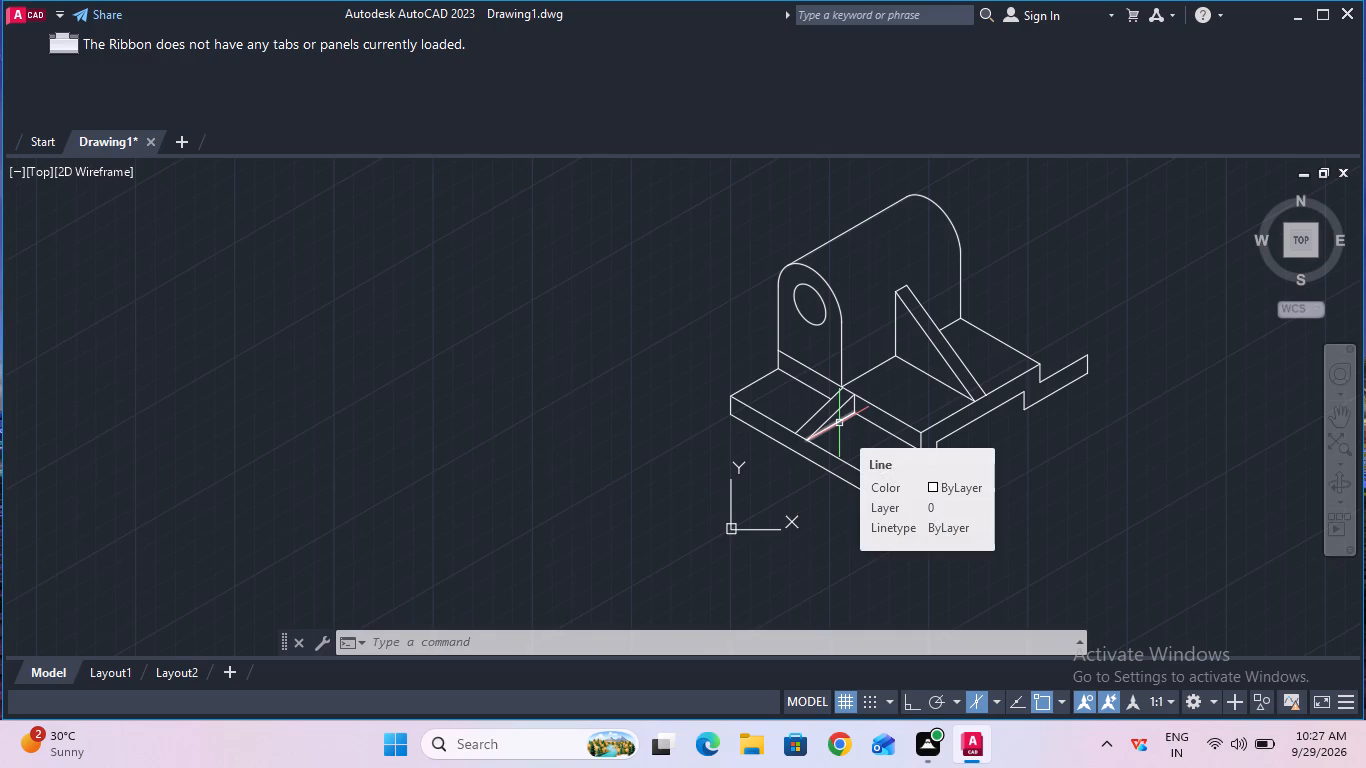
Add a centerline between the lower step's long outer top edge and its parallel inner edge.
scroll(839, 423, "up", 2, "ctrl")
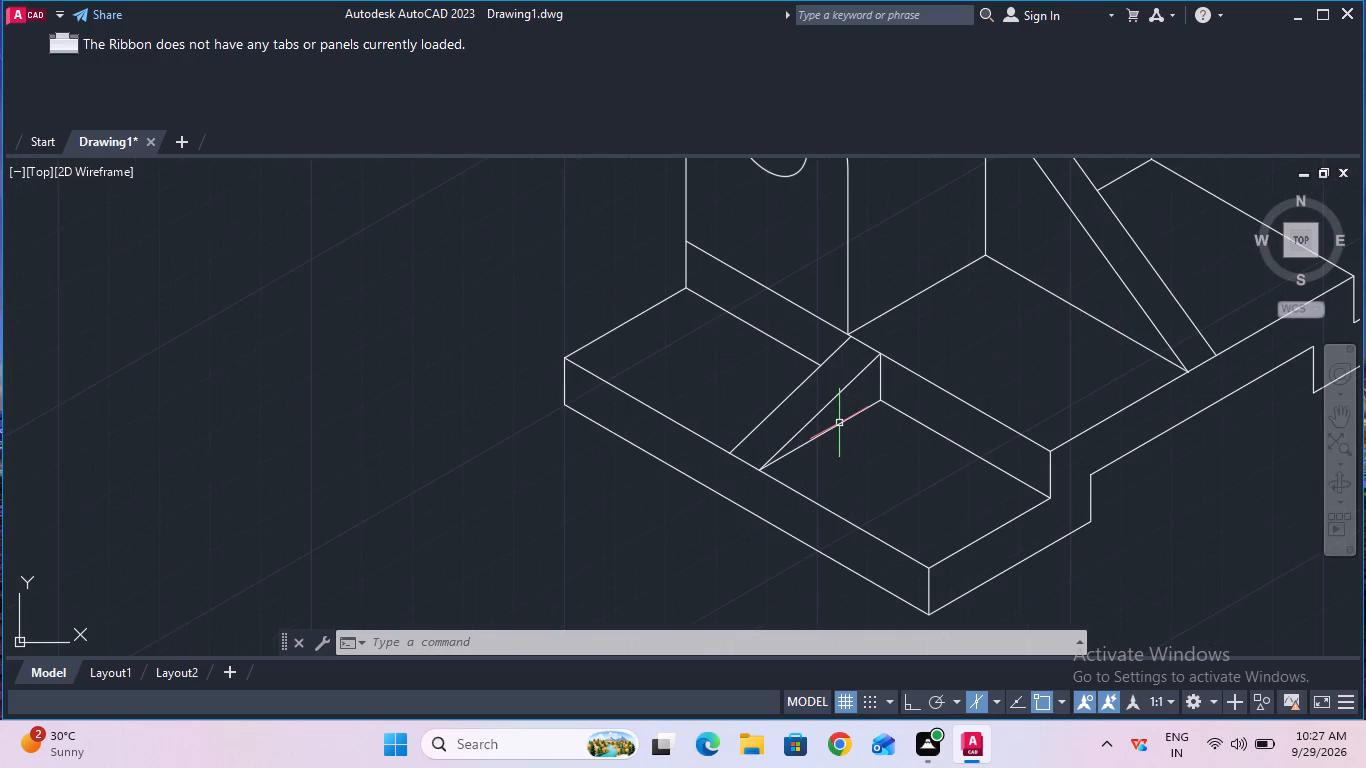
scroll(839, 423, "down", 1, "ctrl")
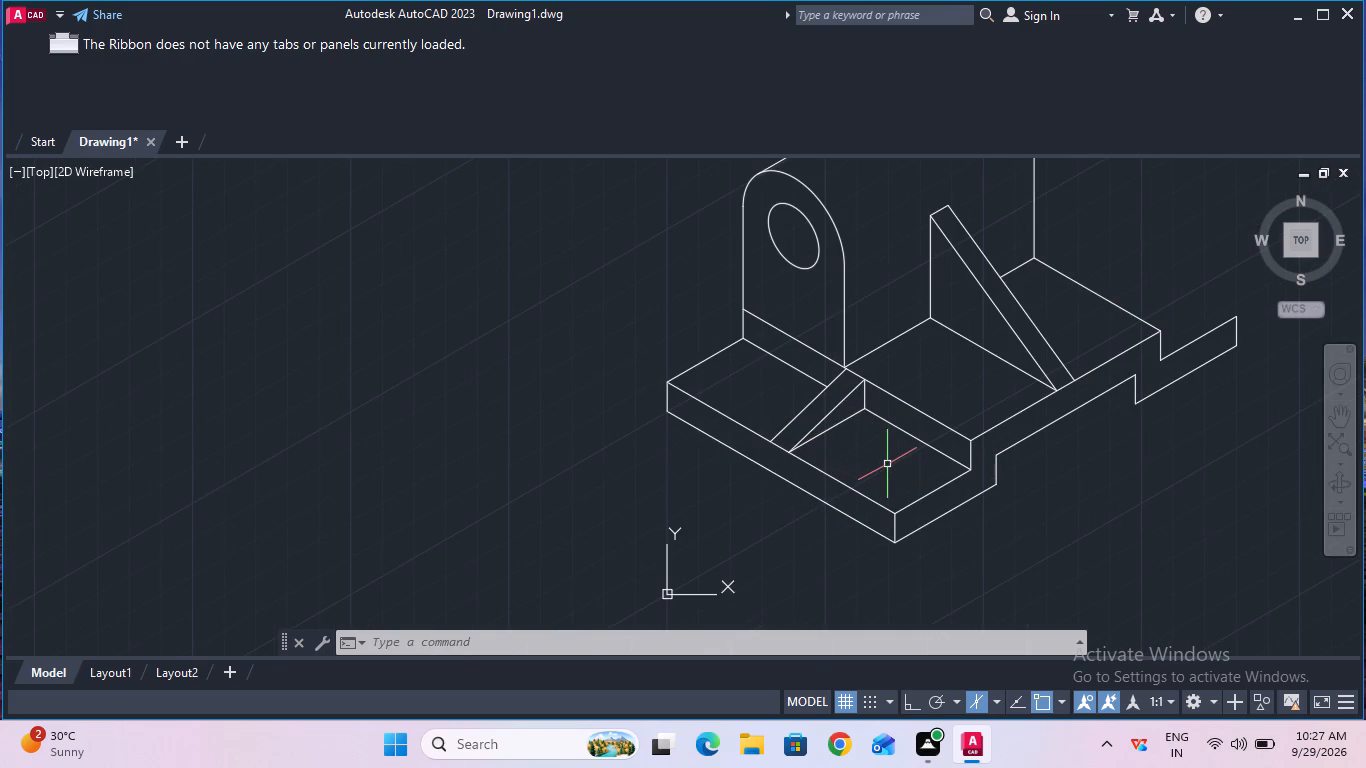
type("cl")
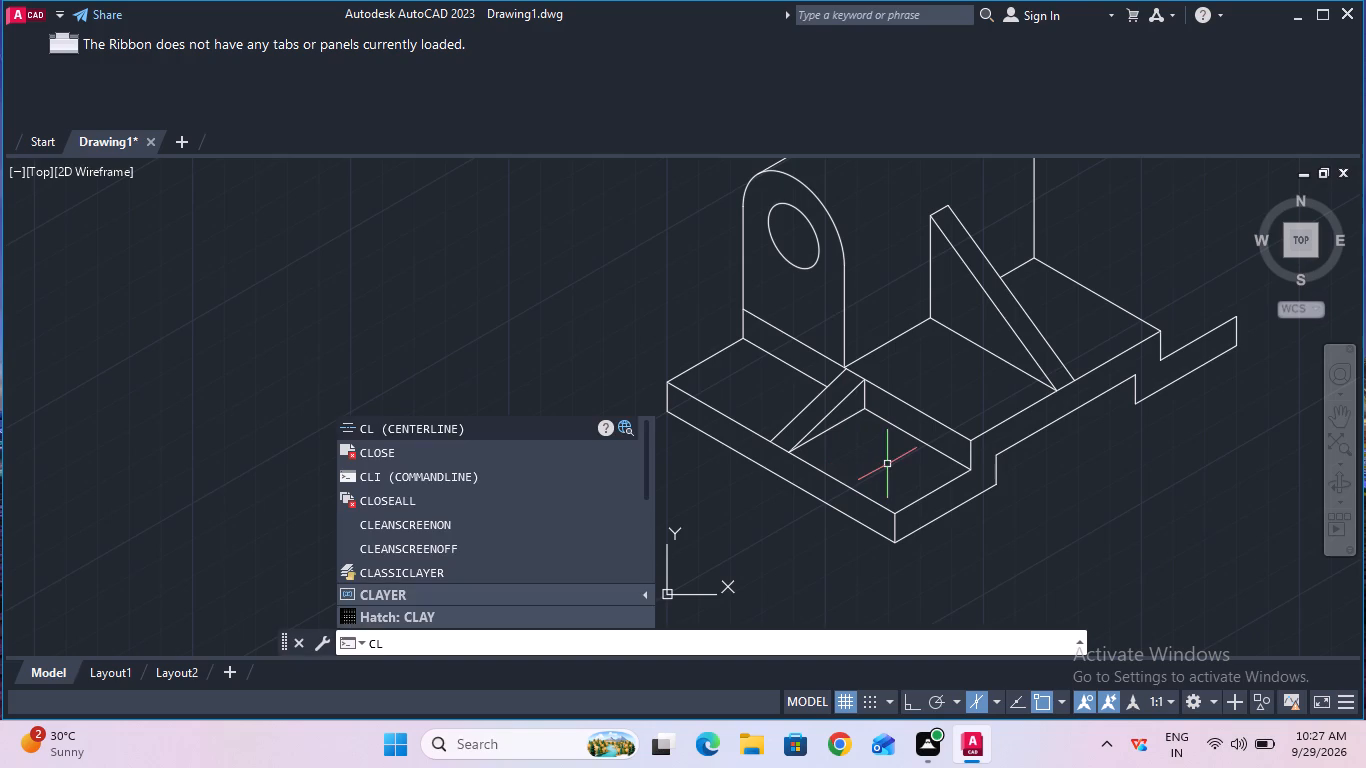
left_click(538, 431)
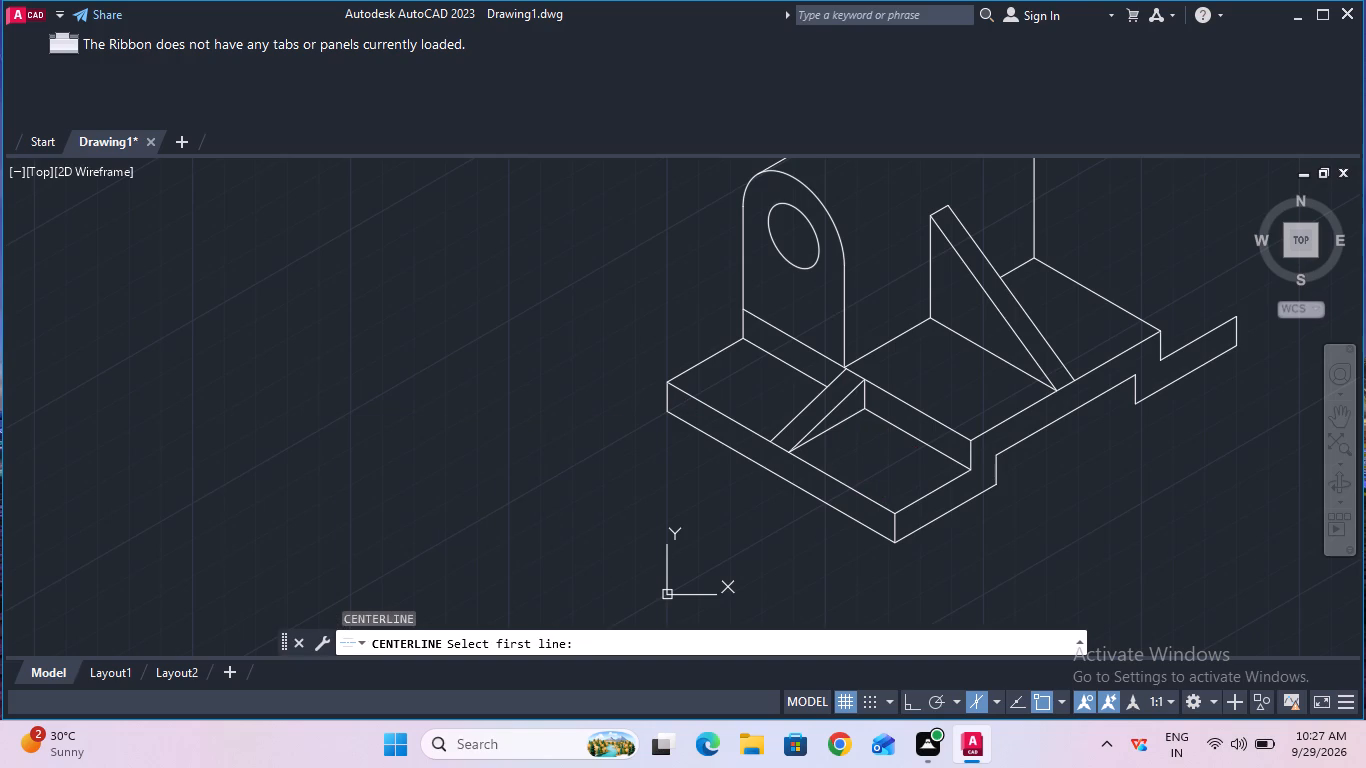
left_click(825, 469)
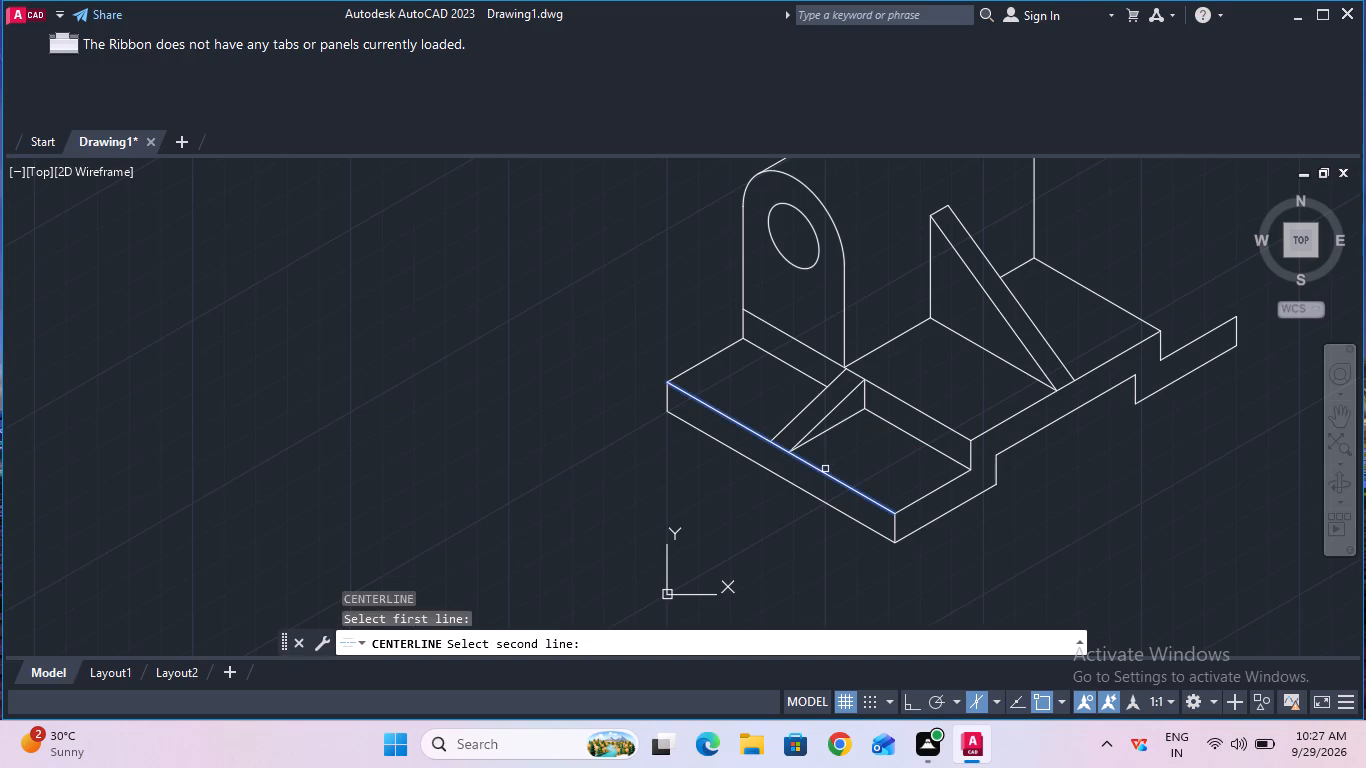
left_click(904, 431)
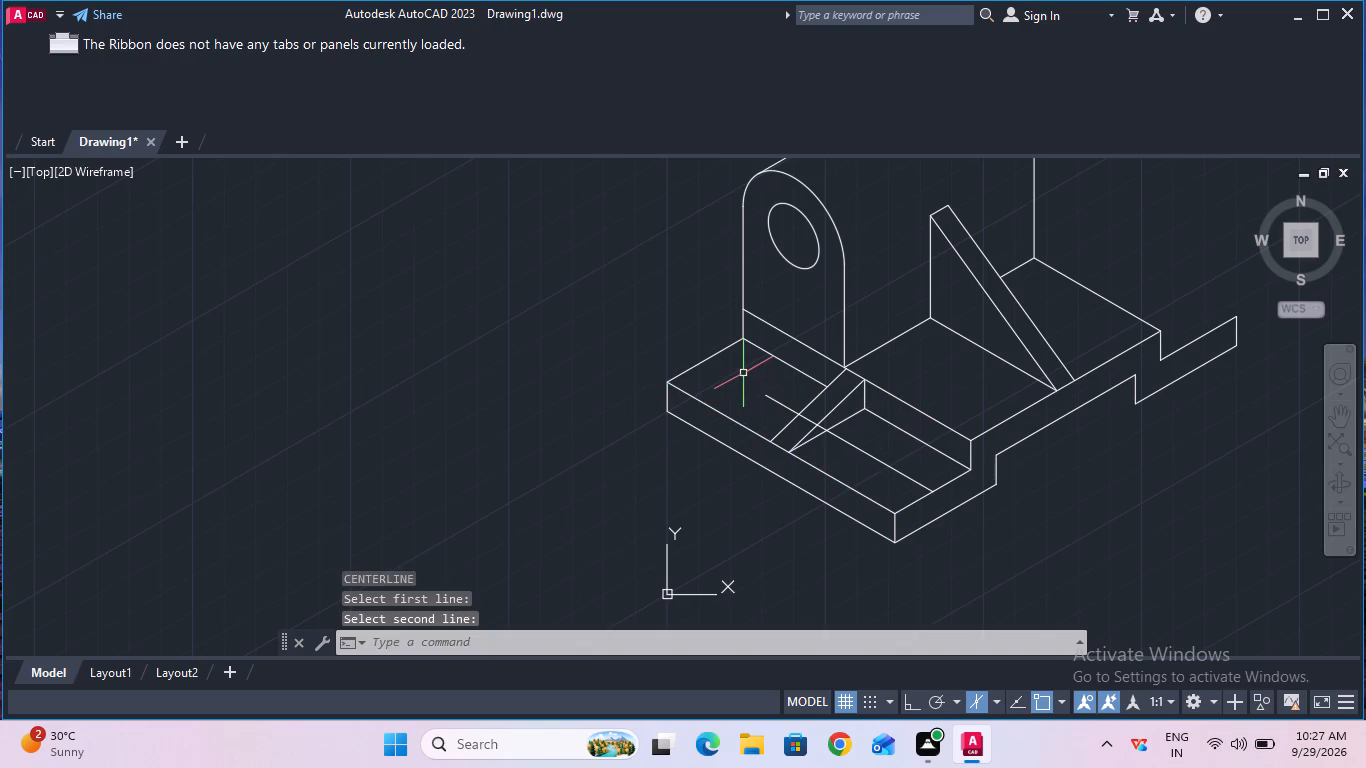
key("Escape")
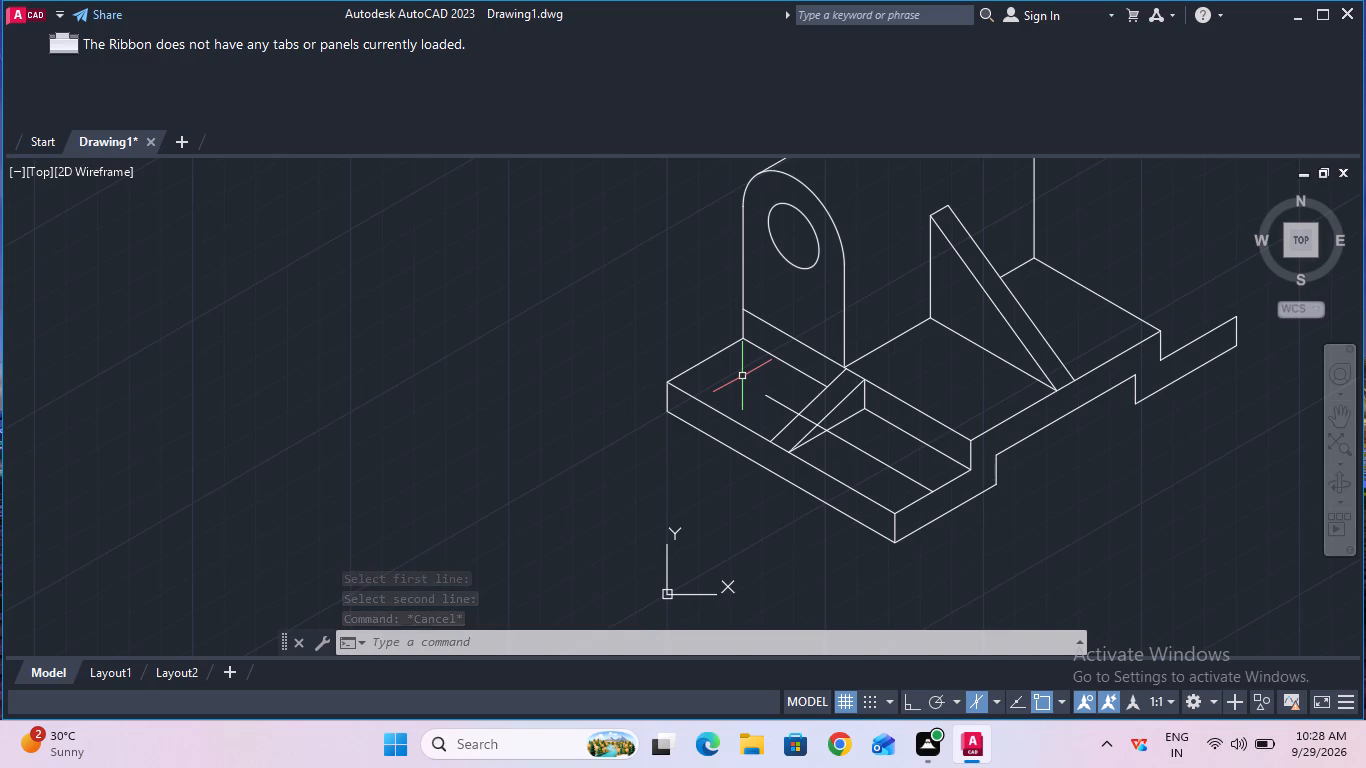
key("Escape")
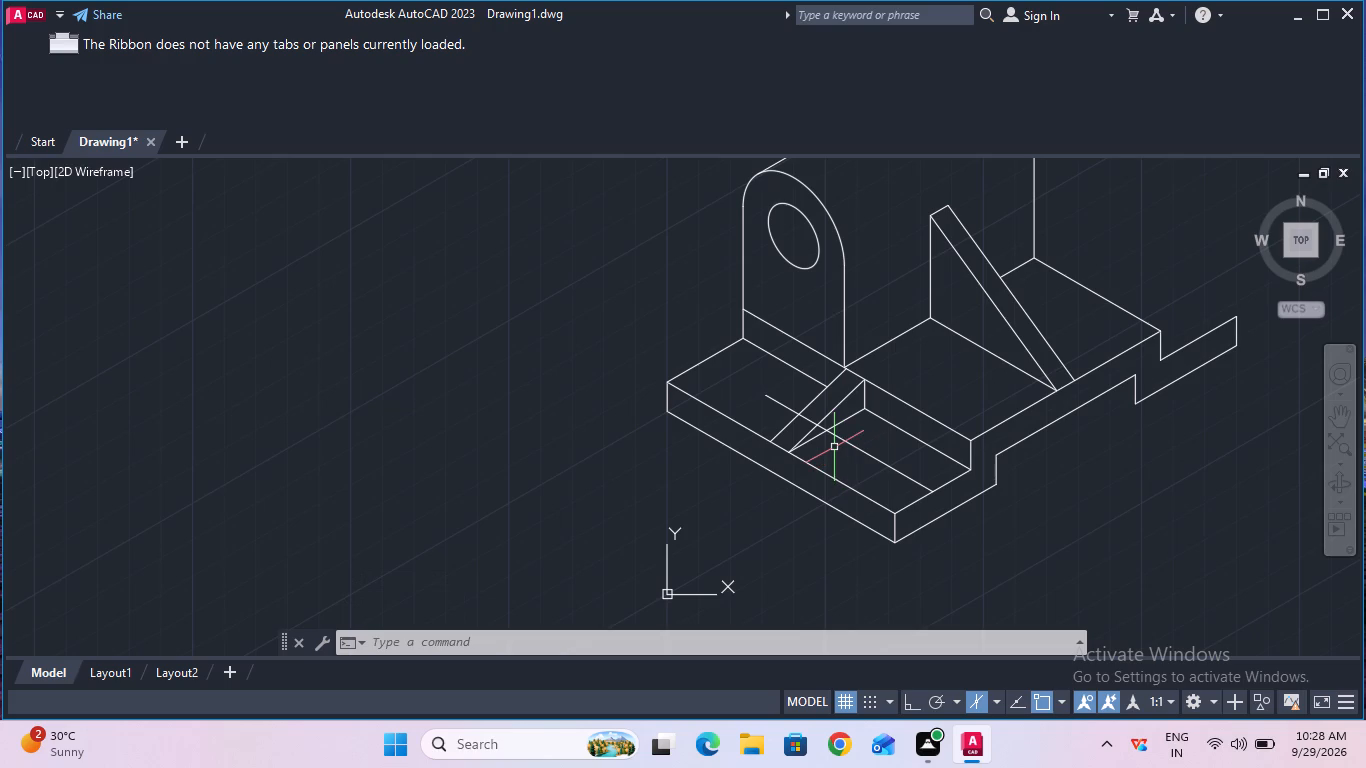
Add a centerline across the lower step between the small rib's base line and the step's short end edge.
type("cl")
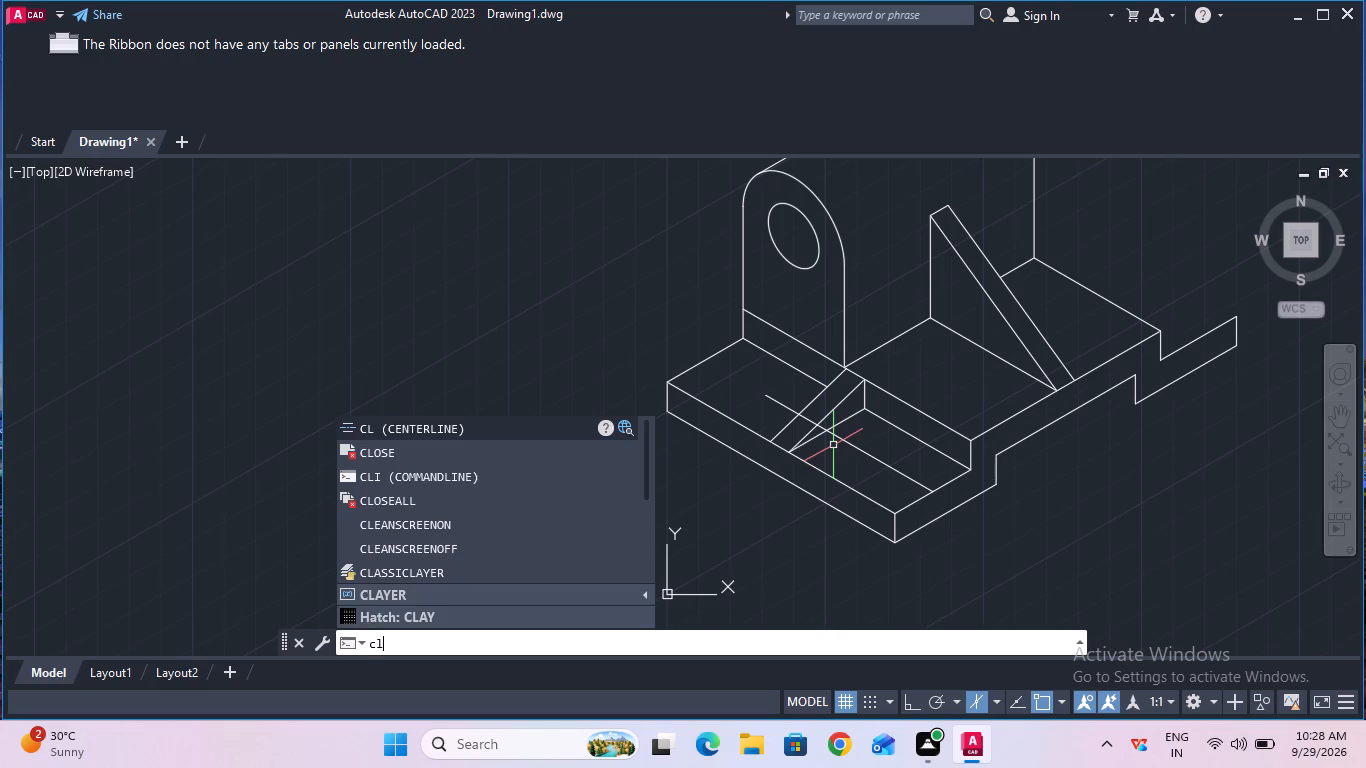
left_click(504, 424)
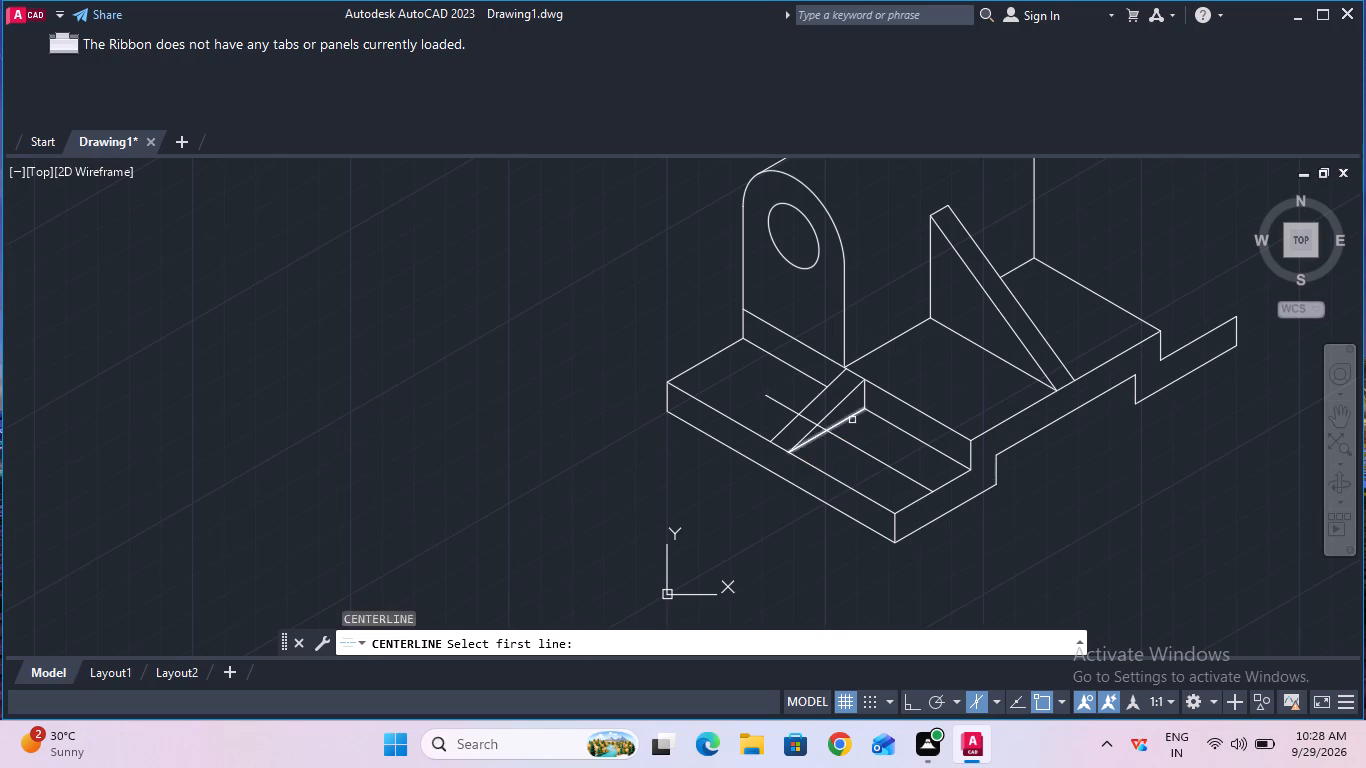
left_click(846, 422)
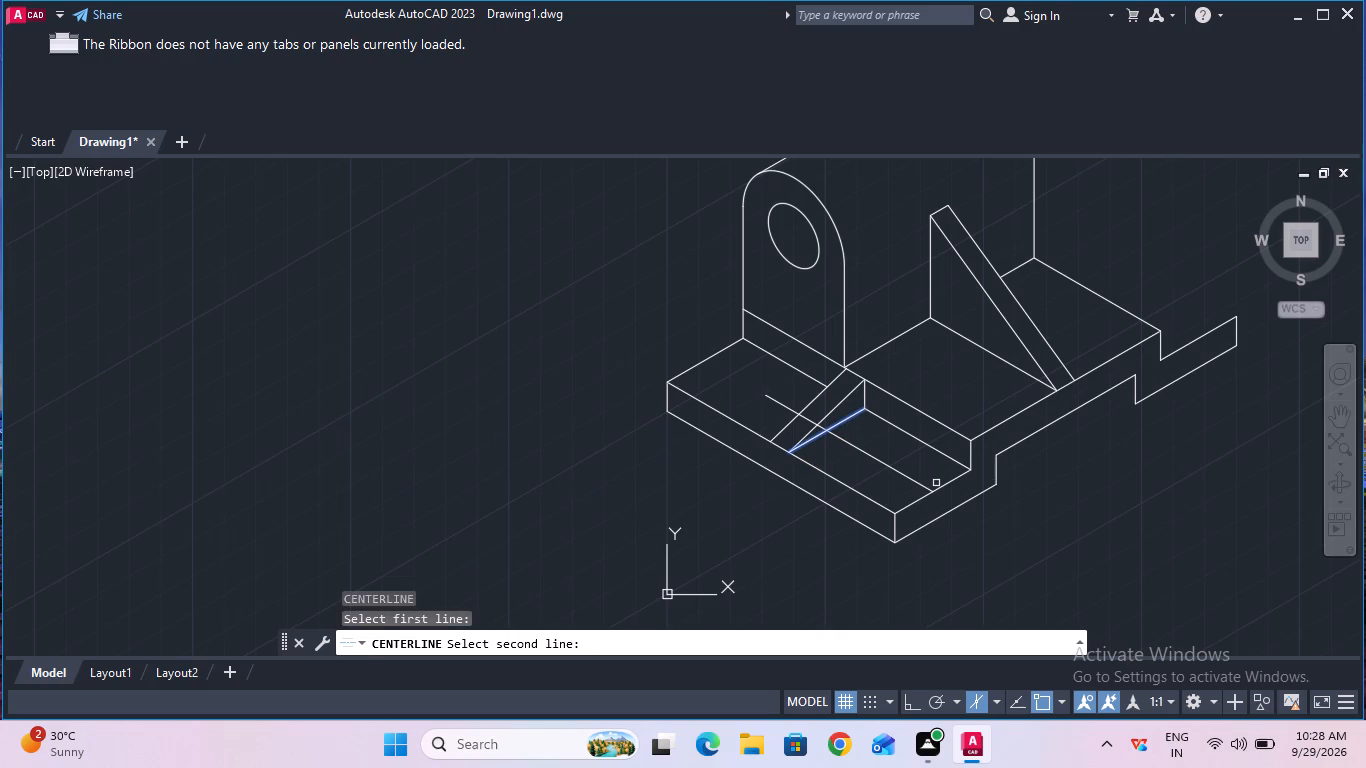
left_click(943, 490)
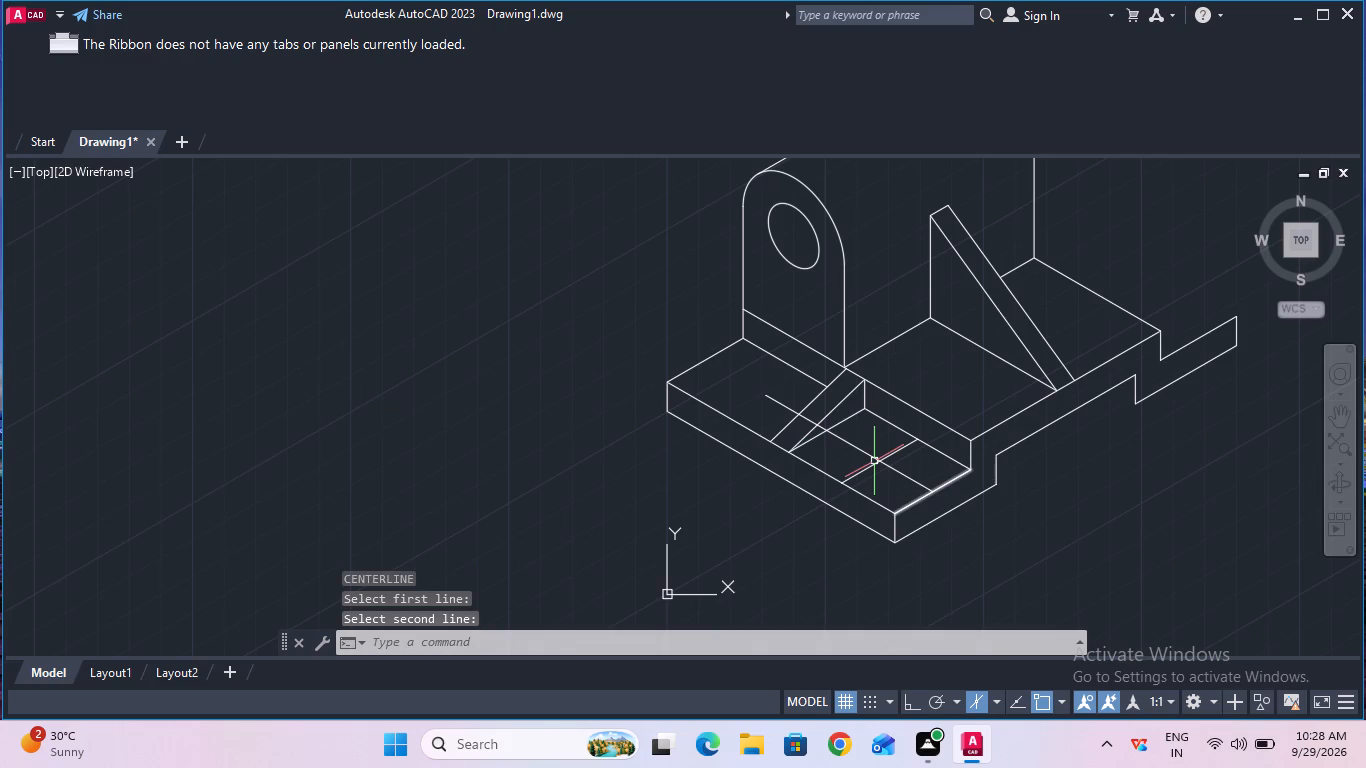
scroll(874, 461, "up", 2, "ctrl")
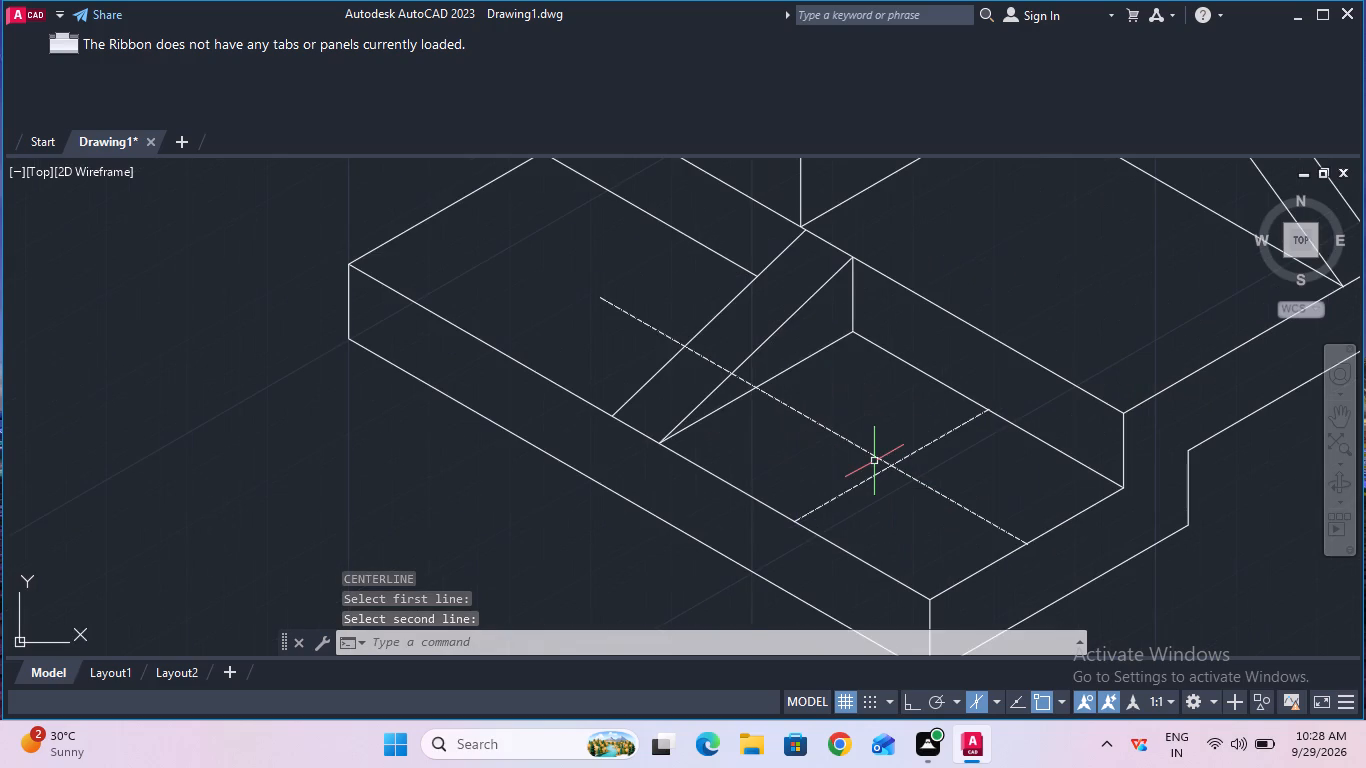
key("Escape")
Draw a 13 mm diameter isocircle in the top isoplane, centred where the lower step's two centerlines cross.
type("ell")
left_click(475, 446)
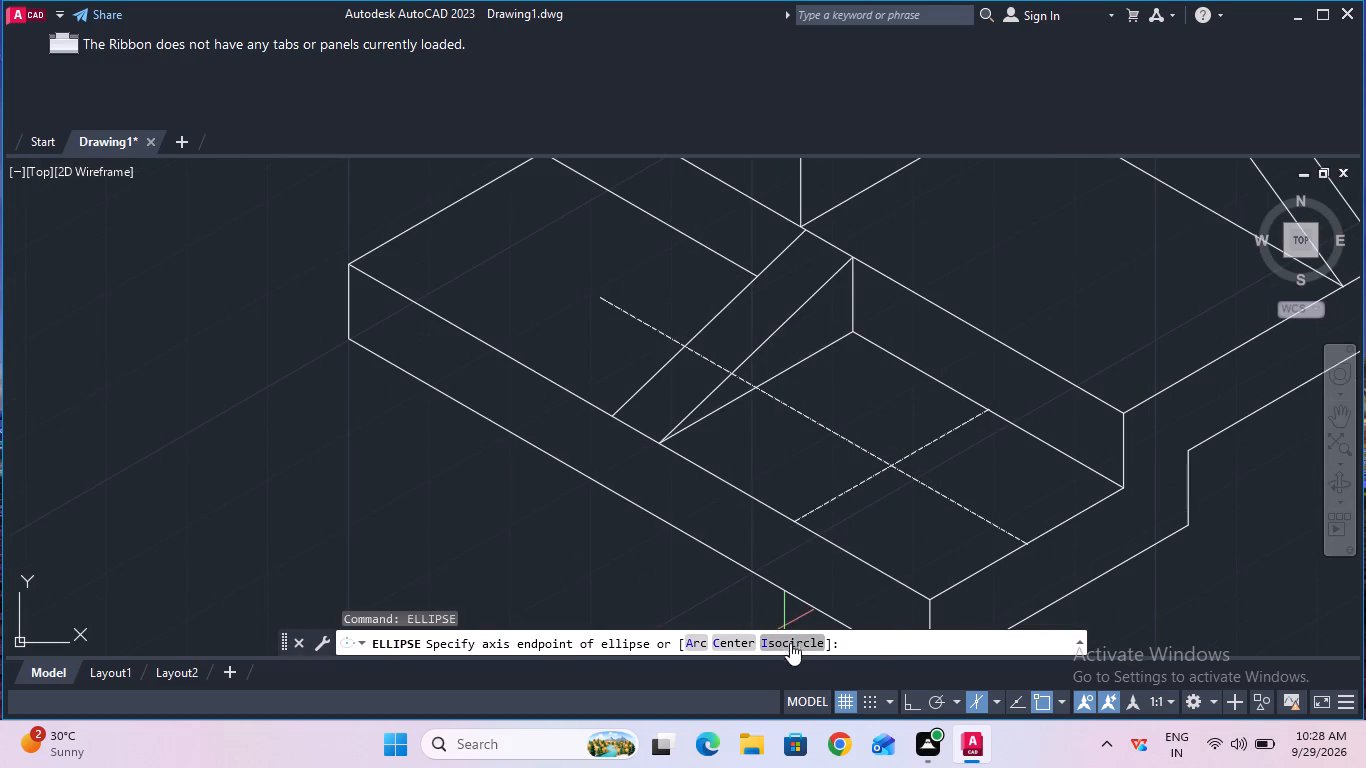
left_click(790, 643)
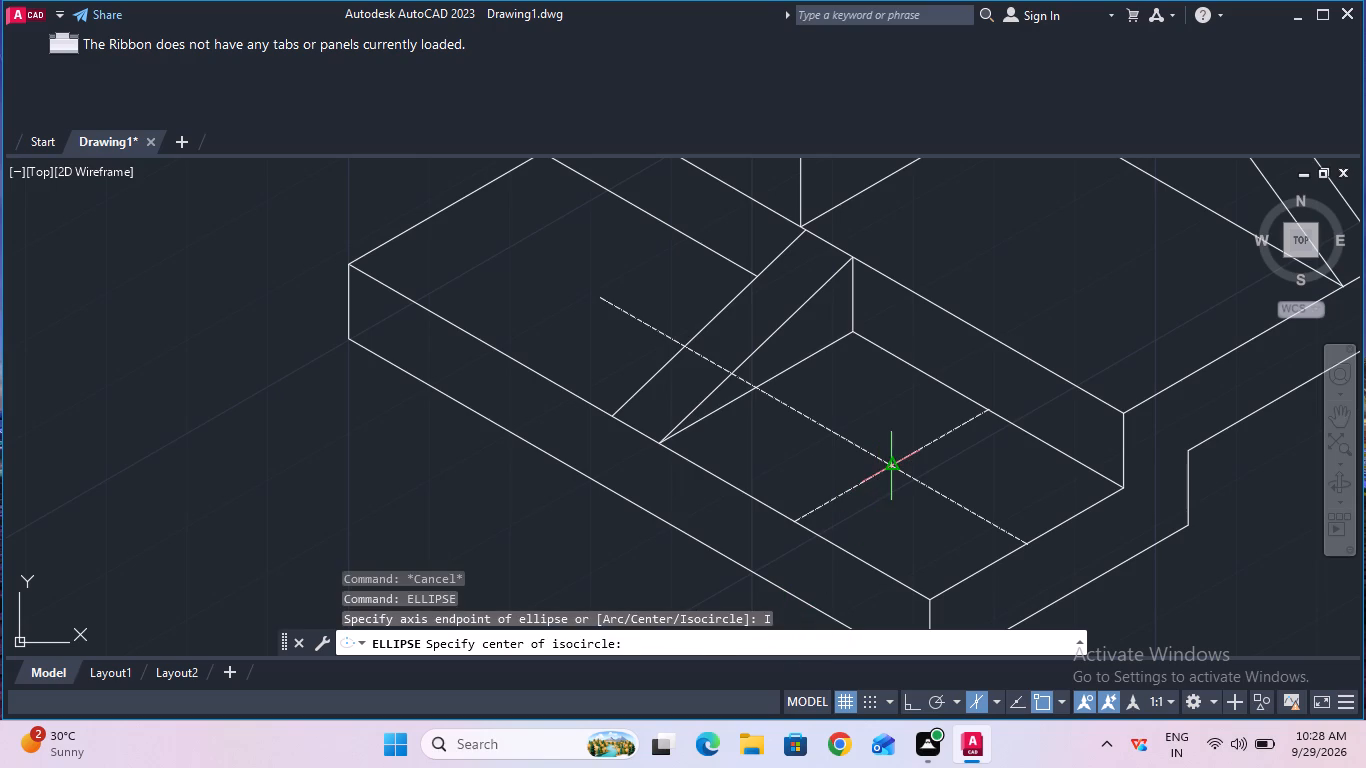
left_click(892, 467)
key("F5")
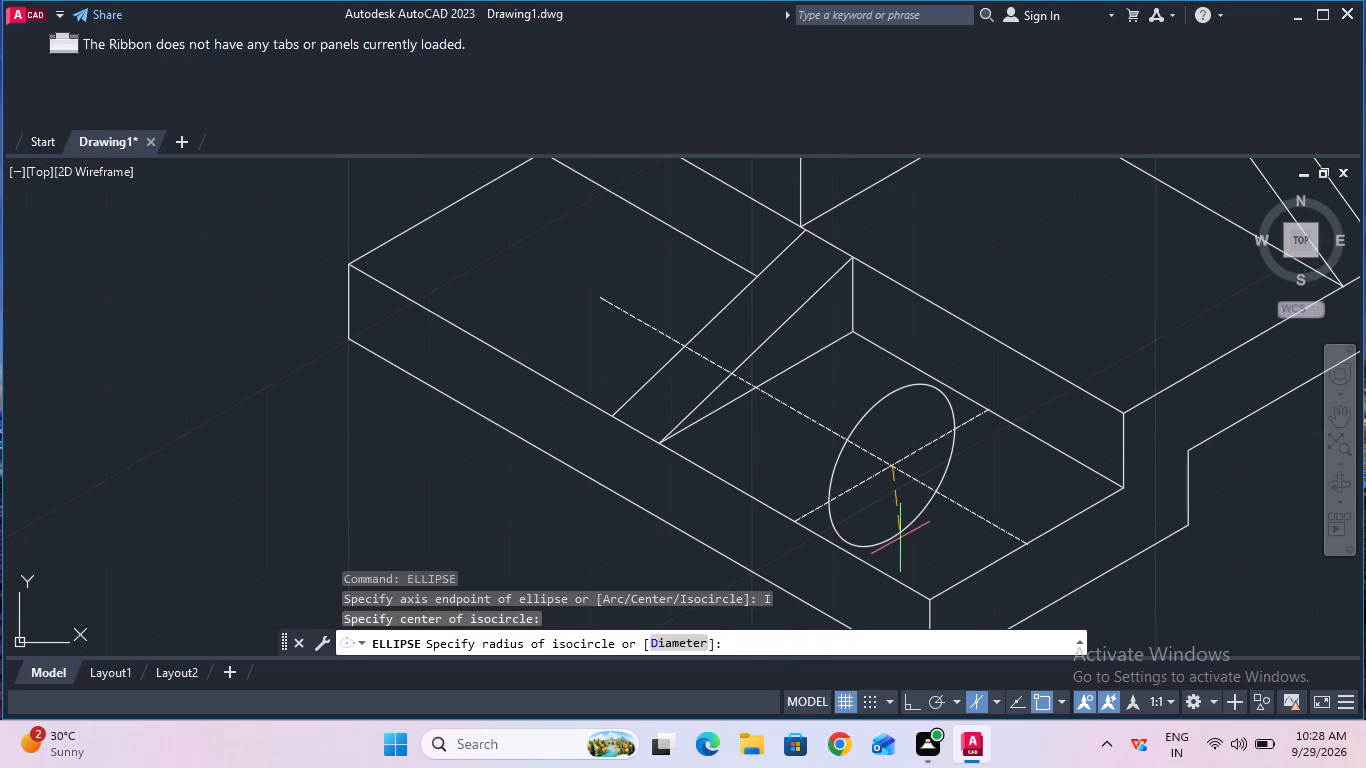
key("F5")
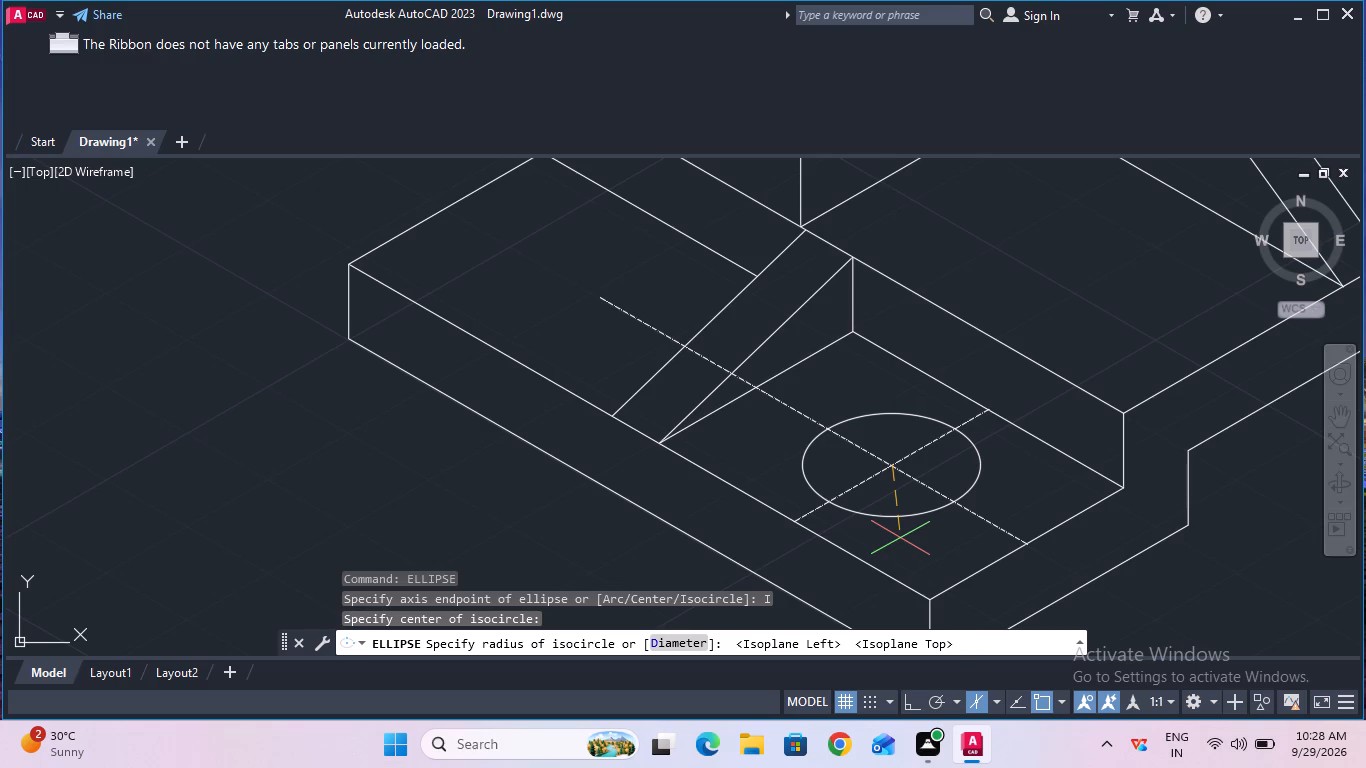
left_click(675, 641)
left_click(675, 641)
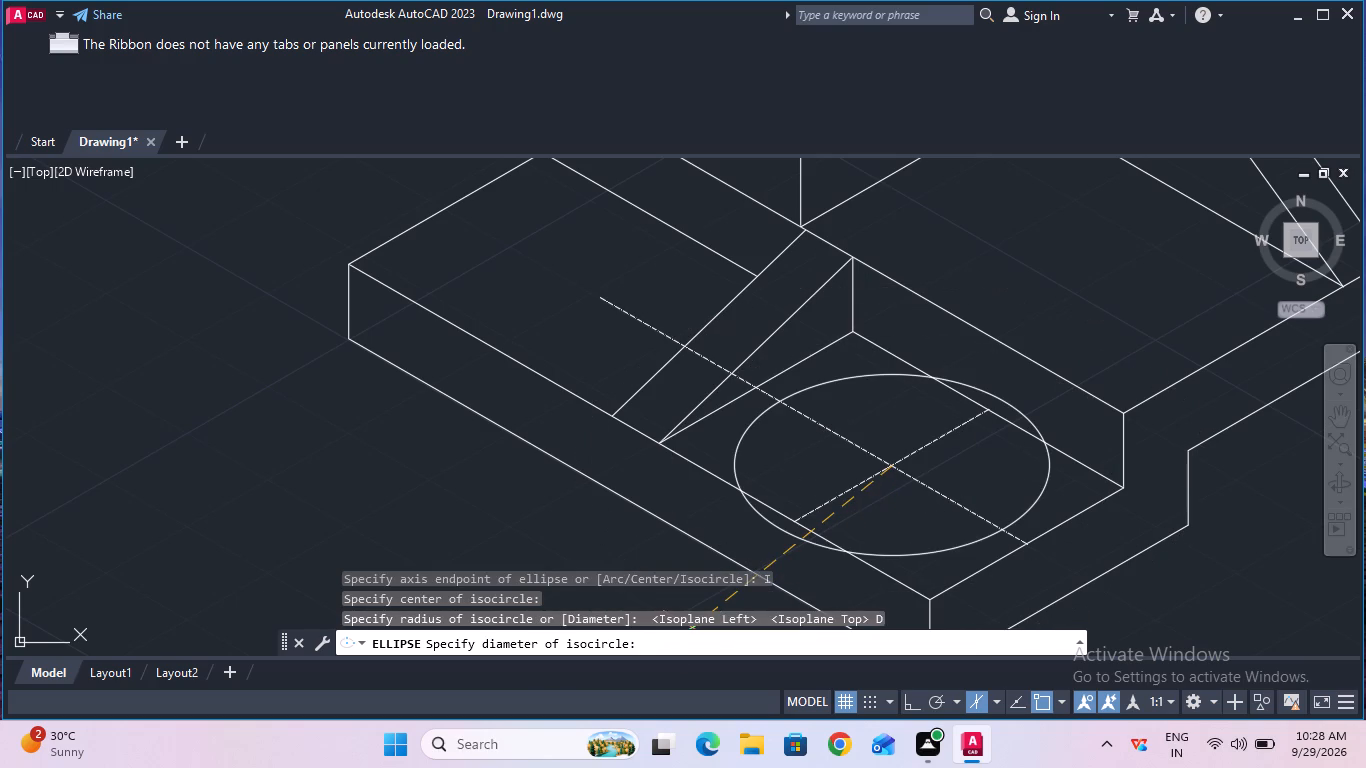
type("13")
key("Return")
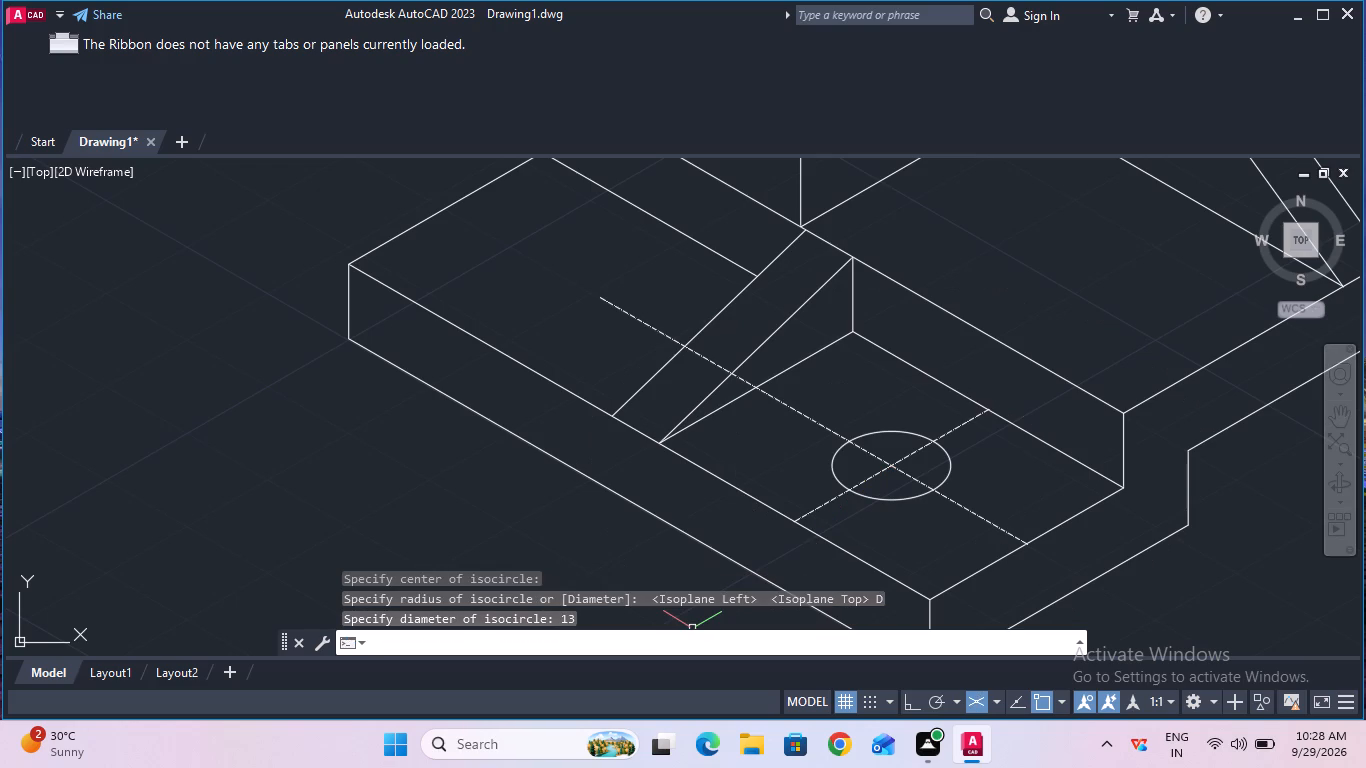
key("Escape")
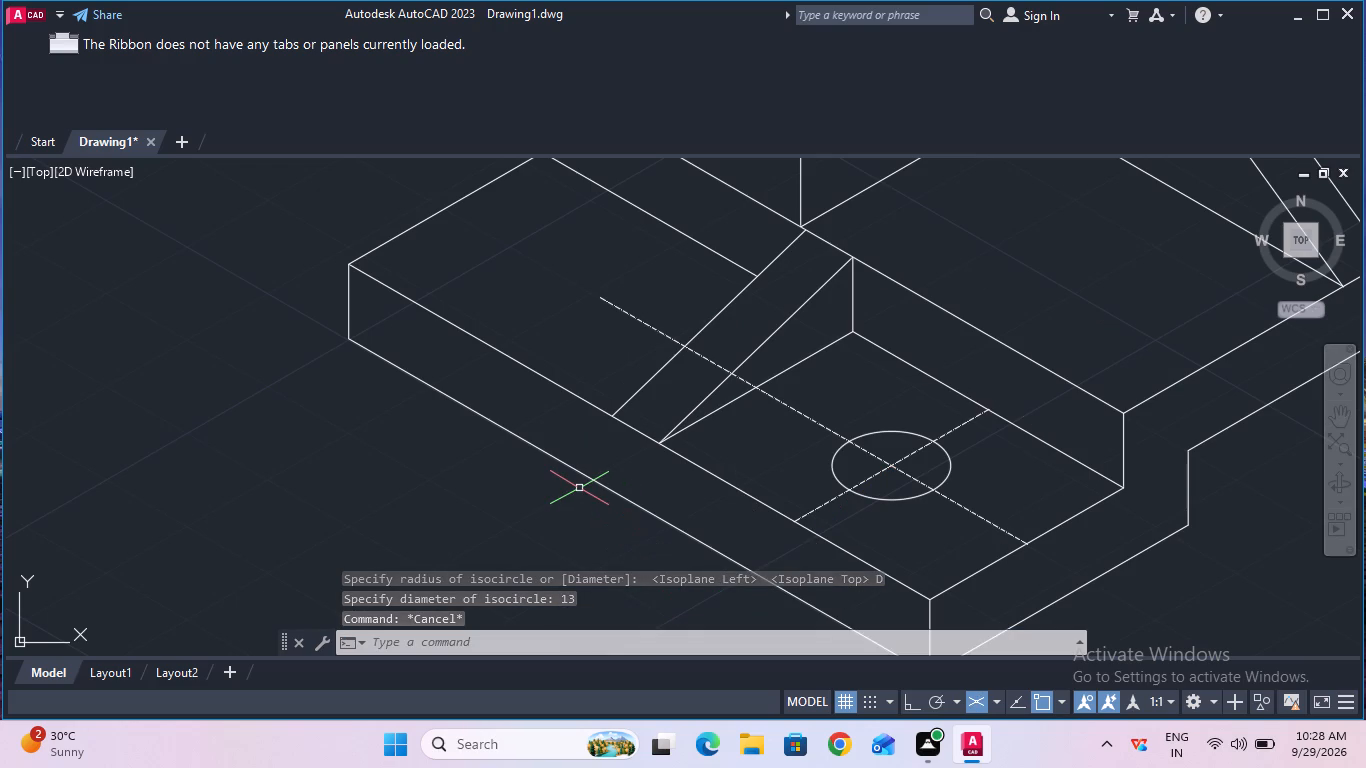
Copy the 13 mm isocircle from its centre 50 mm along the long centerline to the other side of the small rib.
left_click(832, 457)
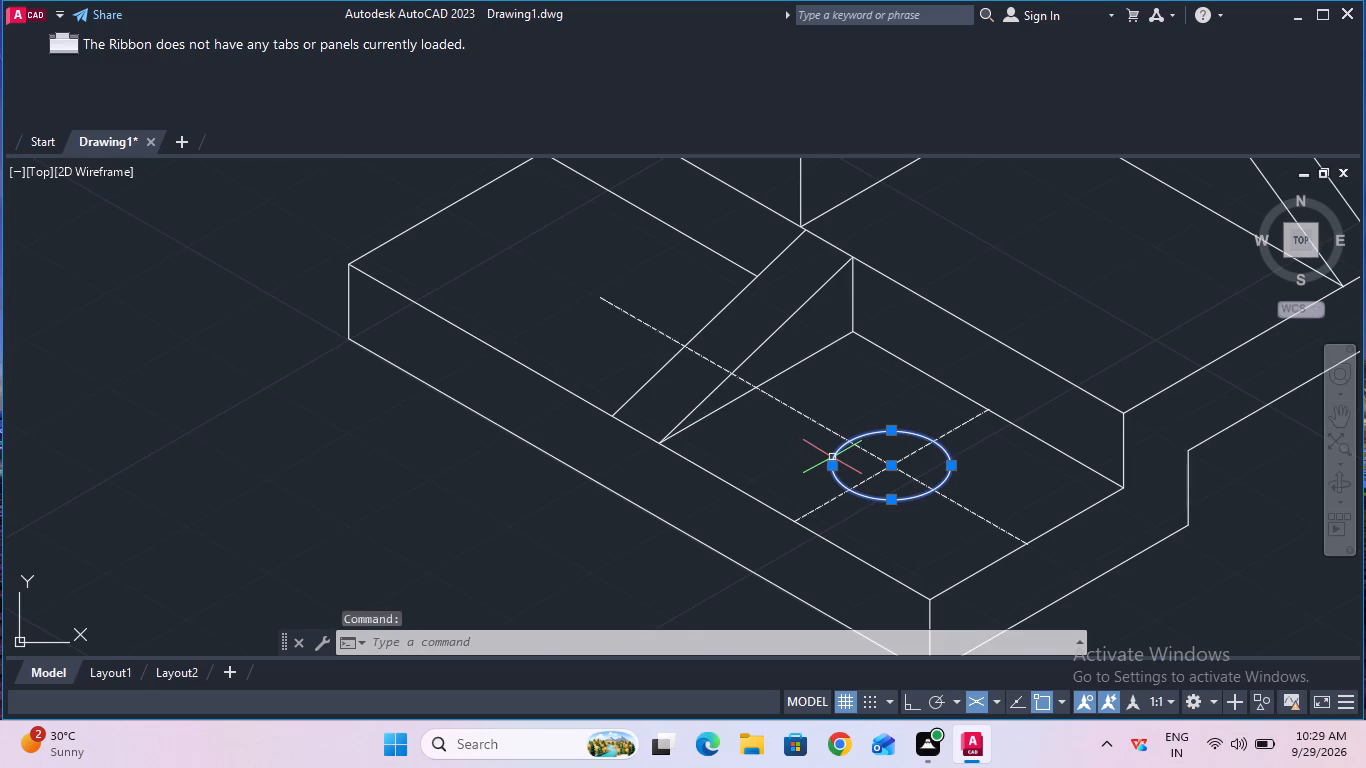
key("c")
type("op")
key("y")
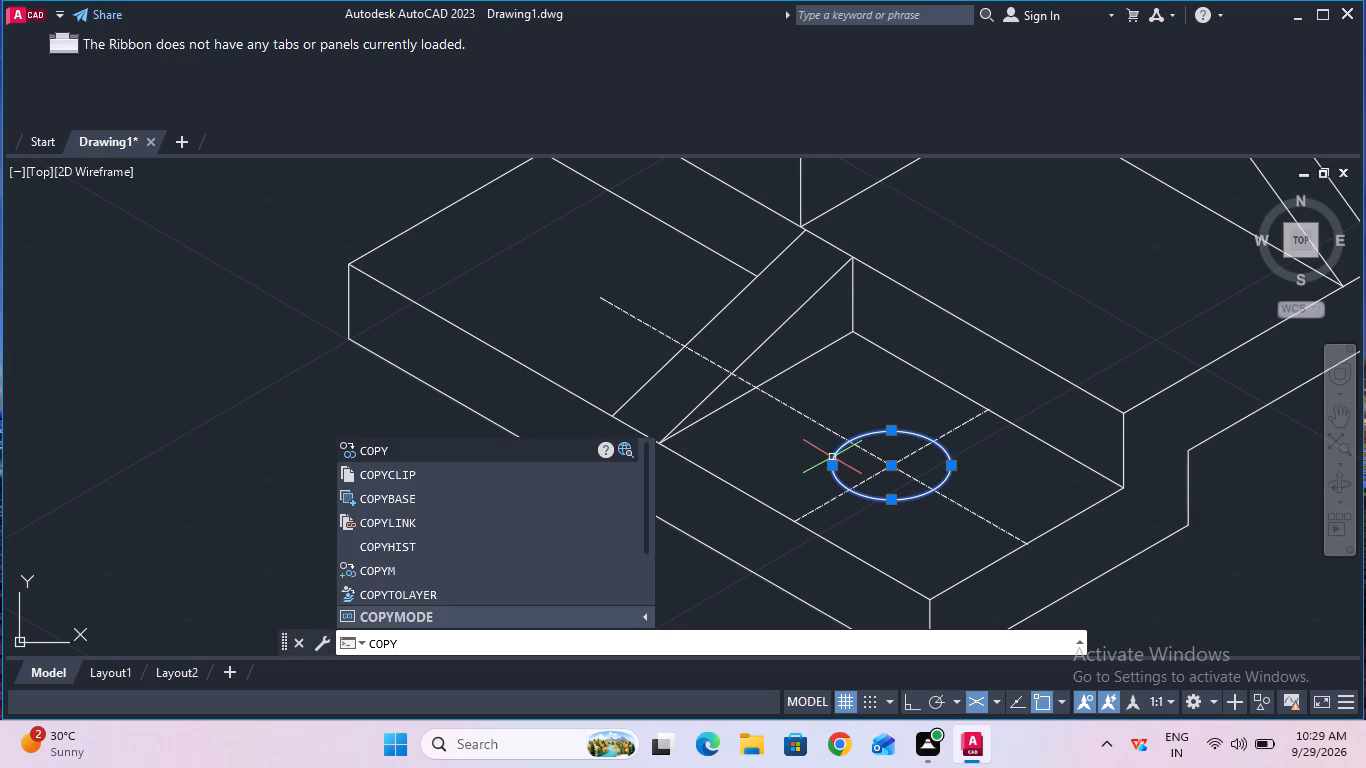
left_click(431, 453)
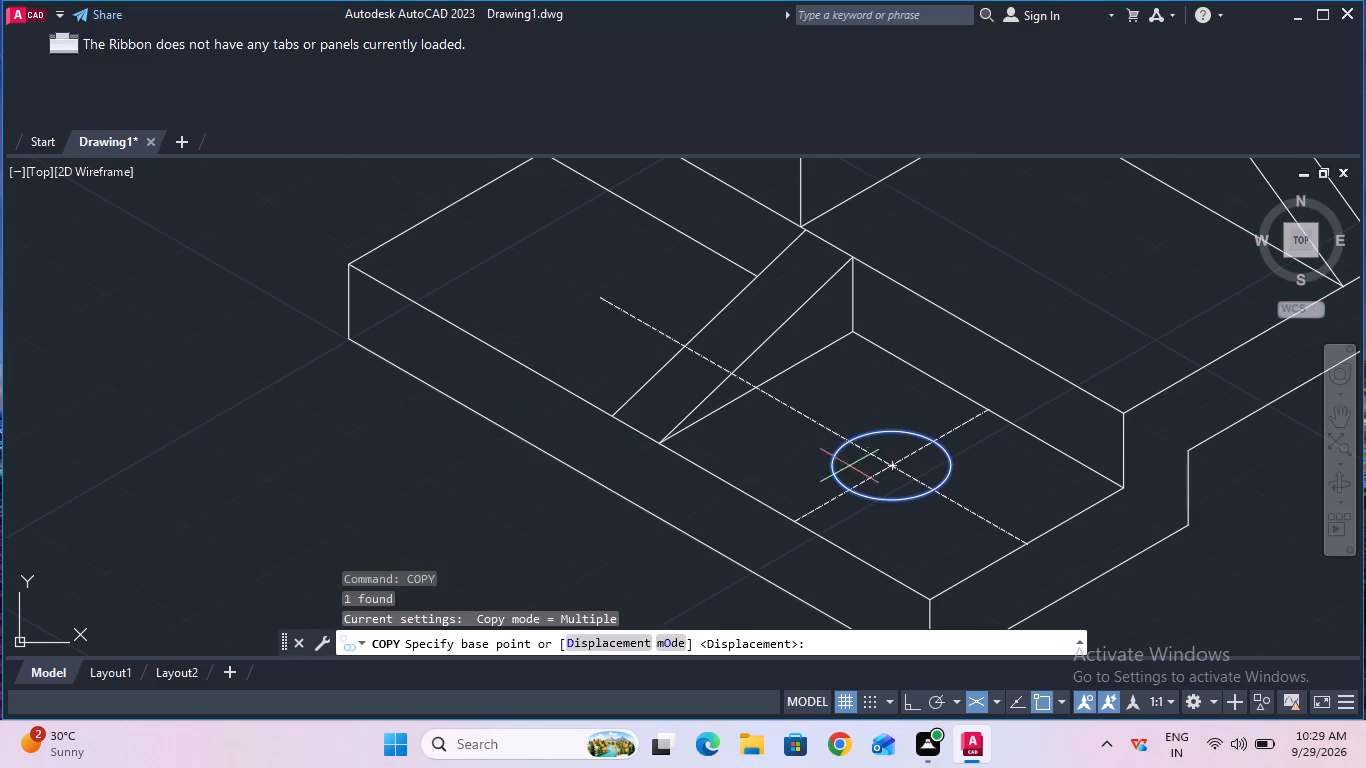
left_click(897, 466)
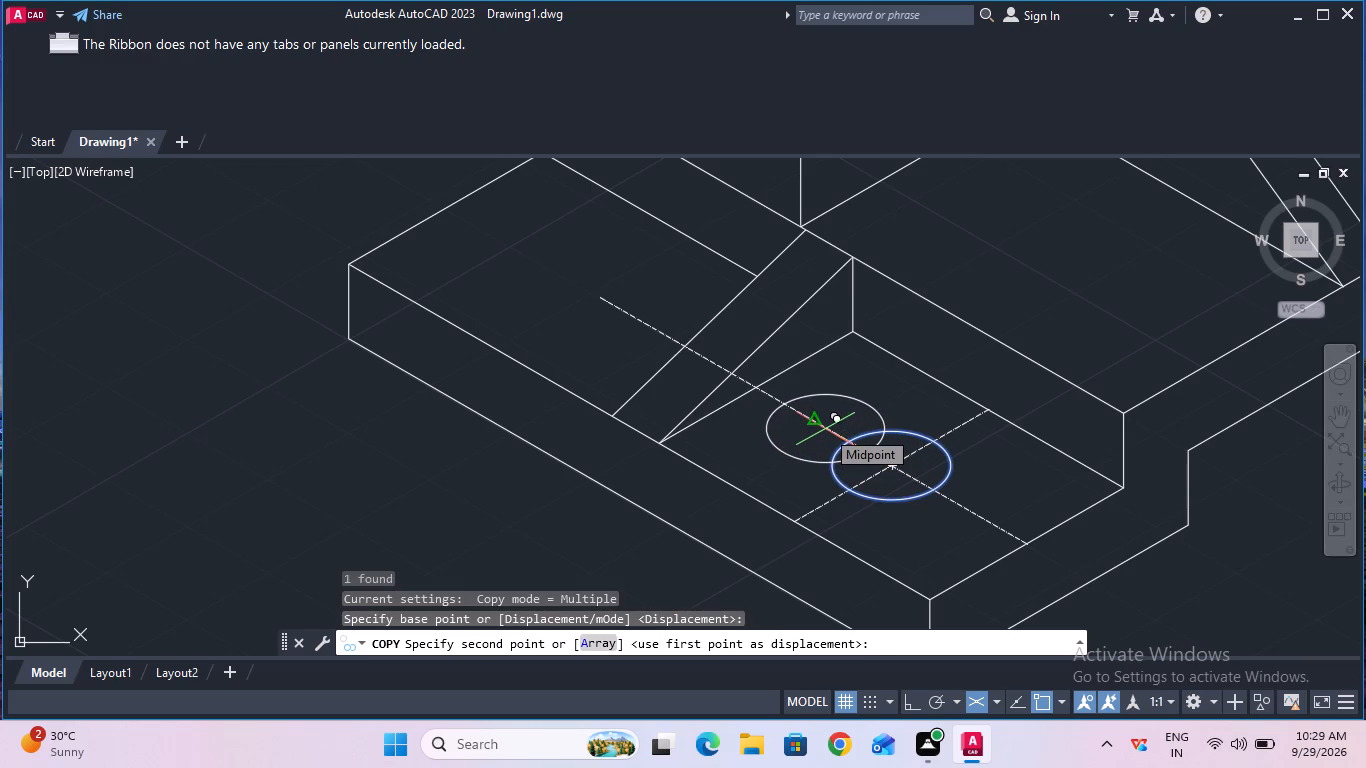
key("5")
key("0")
key("Return")
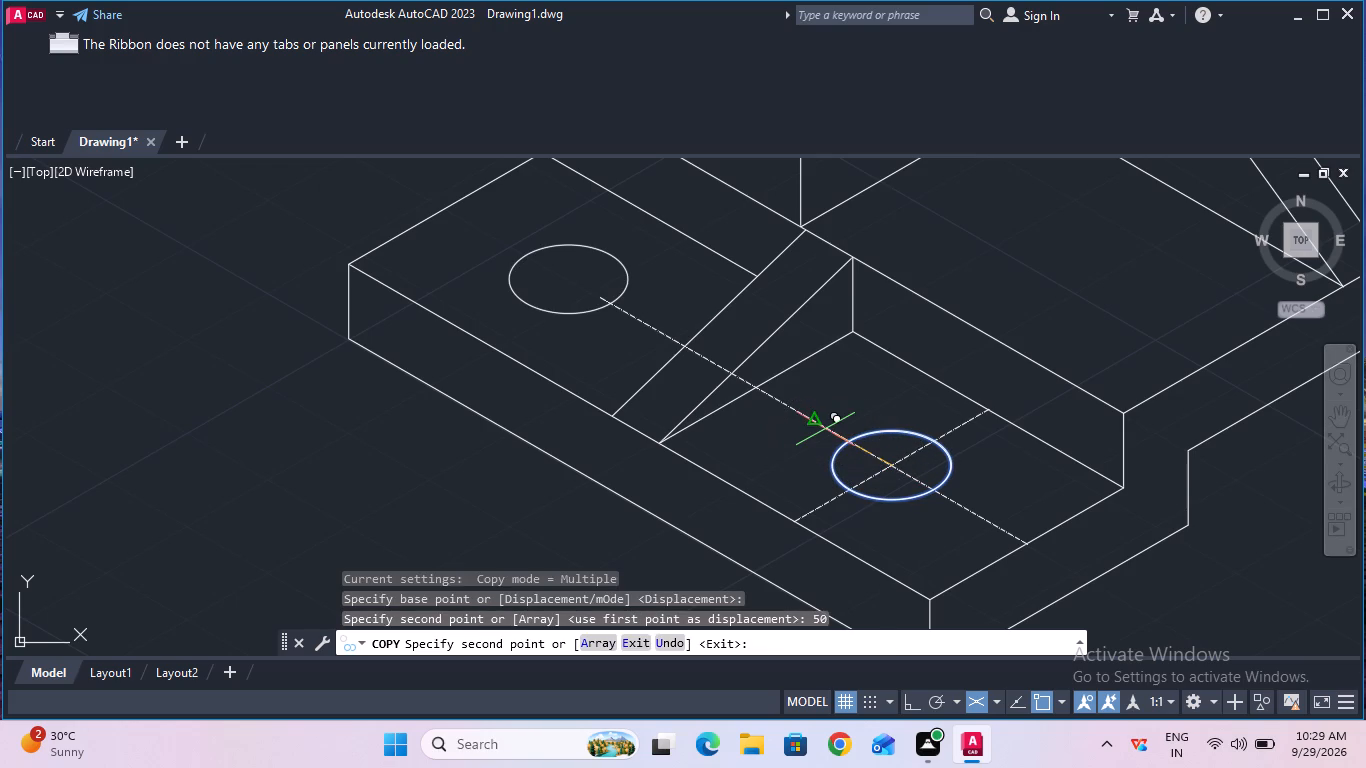
key("Escape")
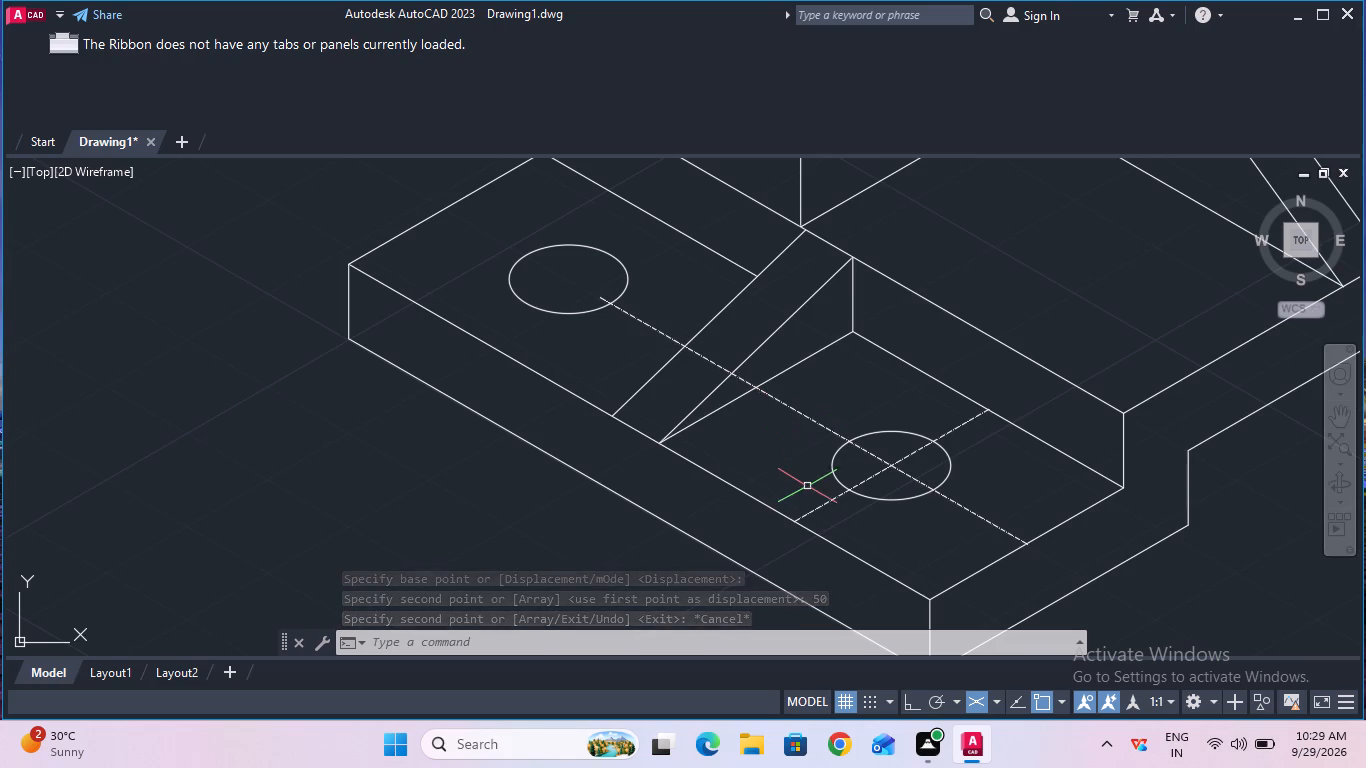
Explode the lower step's long centerline and trim away its part between the copied circle and the small rib's base line.
left_click(816, 418)
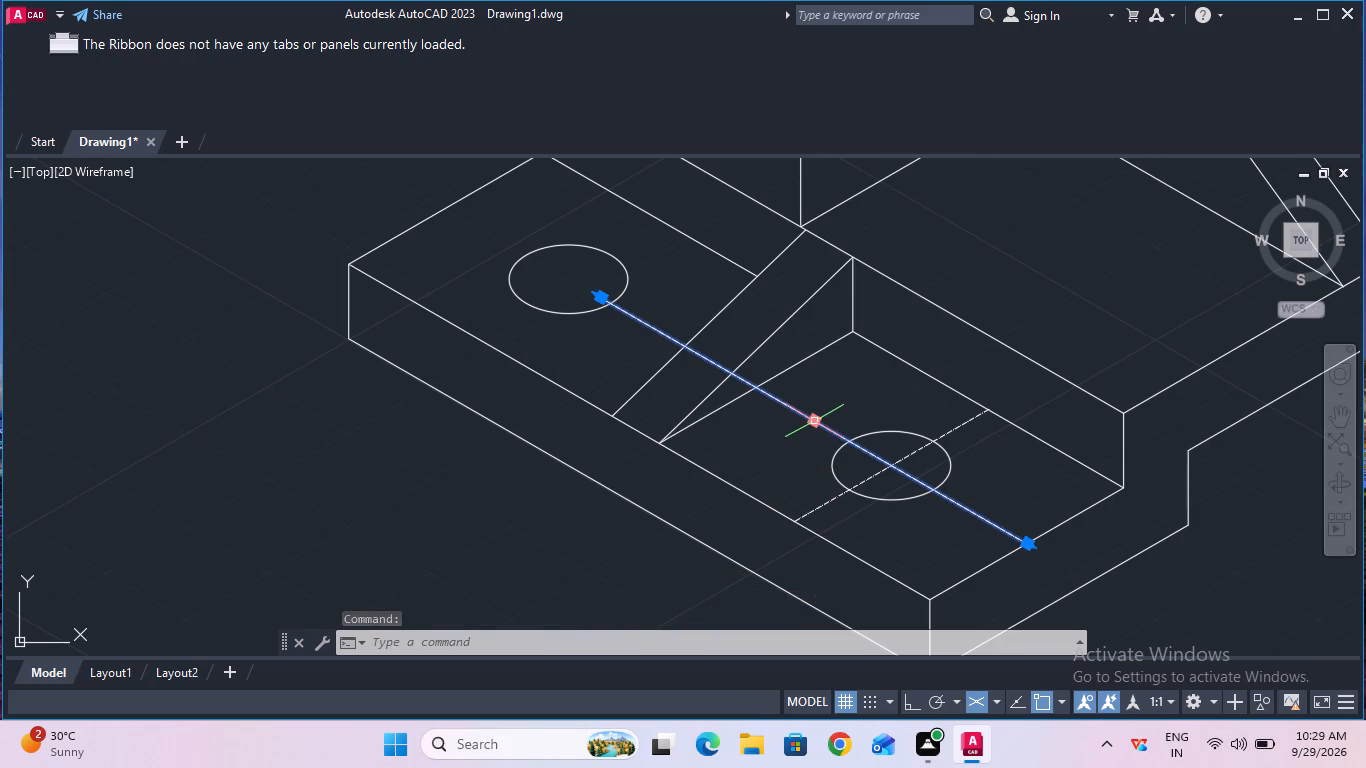
type("ex")
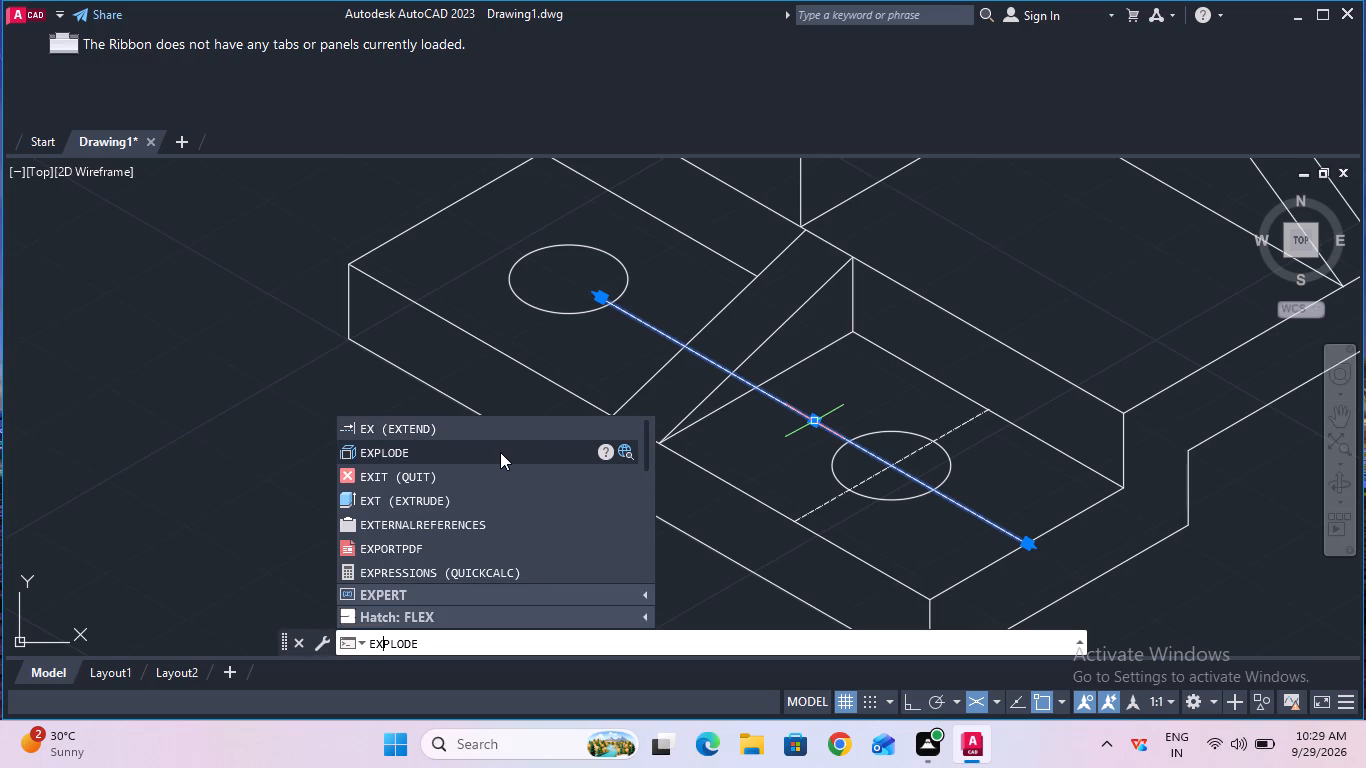
left_click(500, 452)
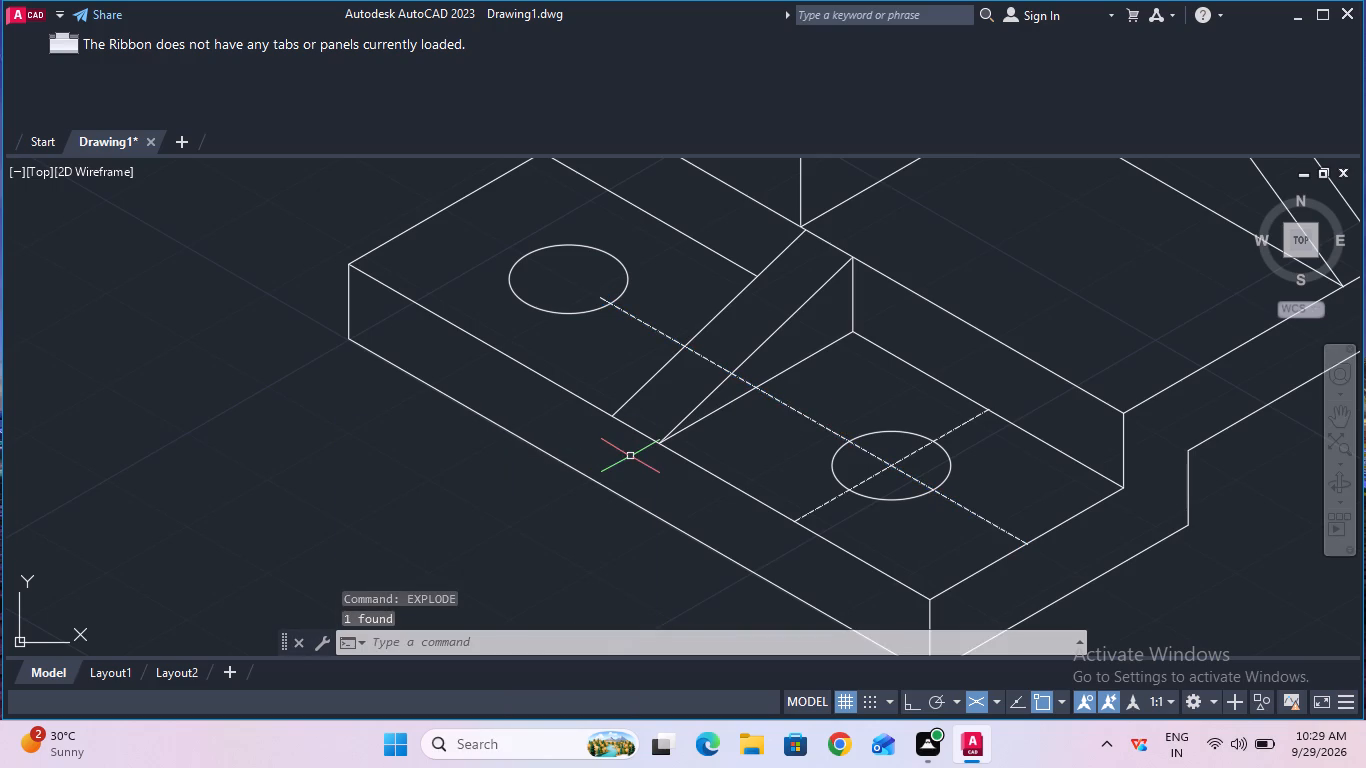
type("tr")
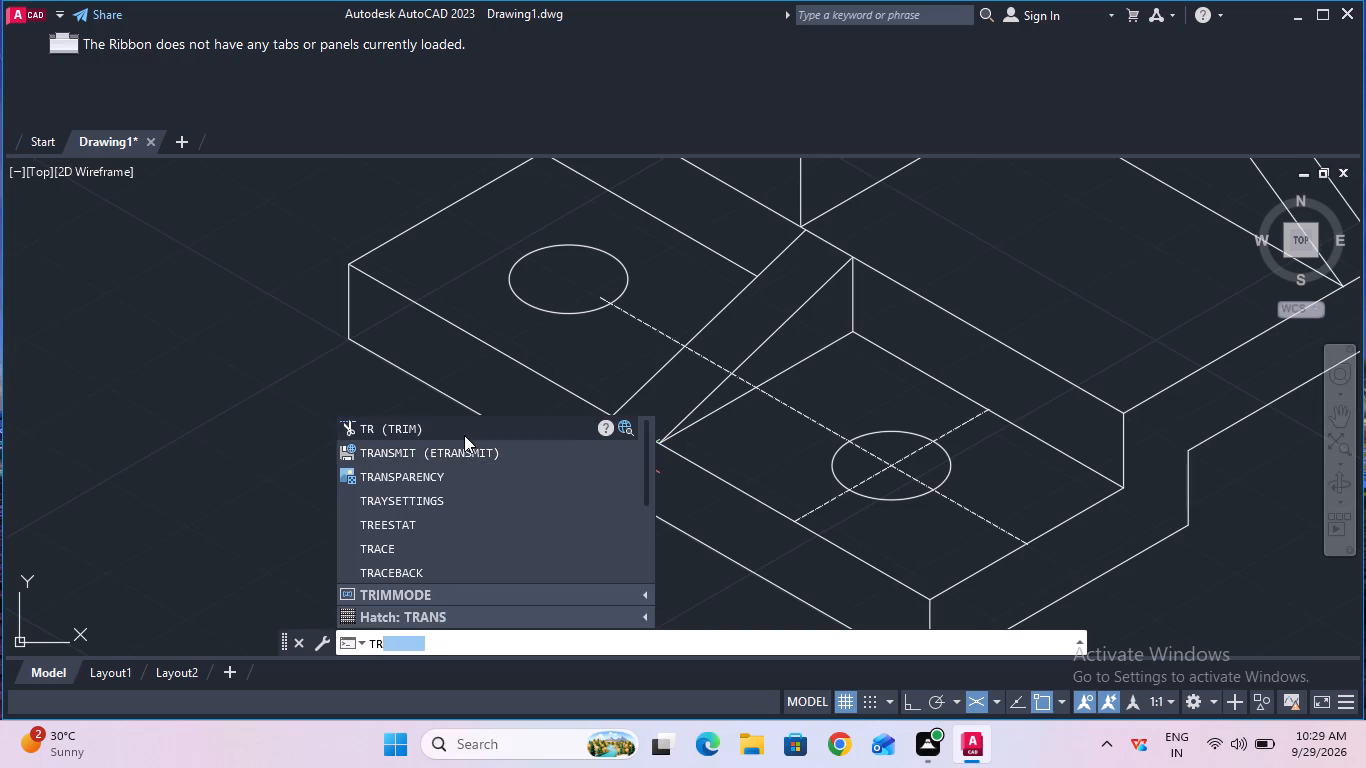
left_click(465, 430)
left_click(653, 326)
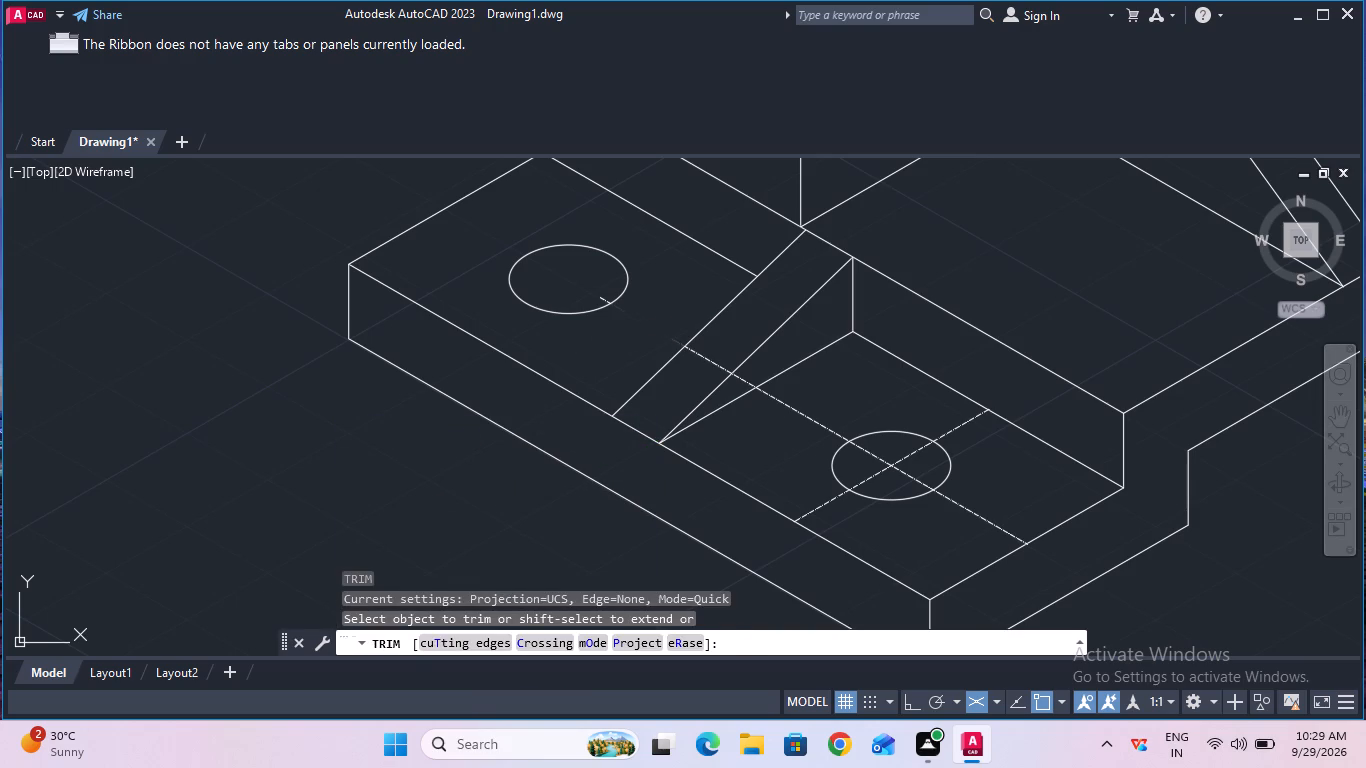
left_click(604, 300)
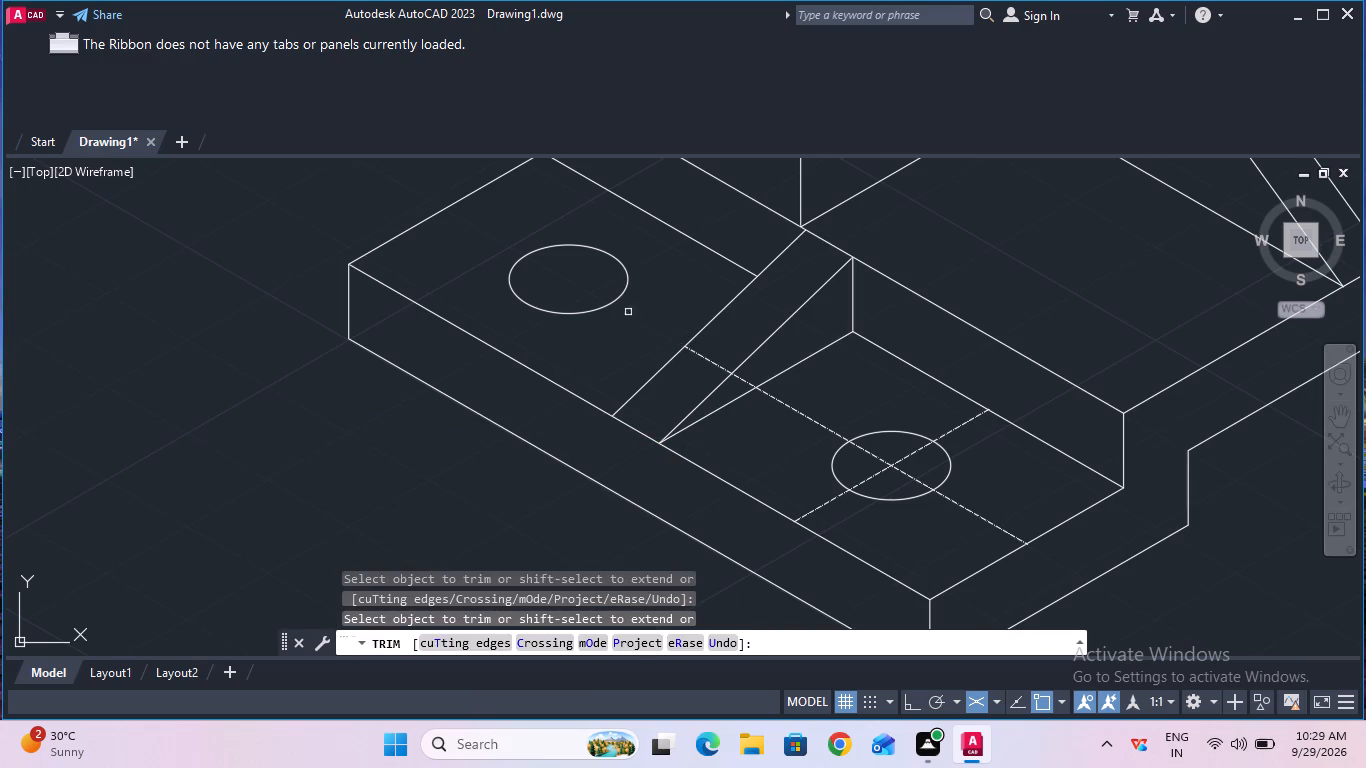
left_click(708, 359)
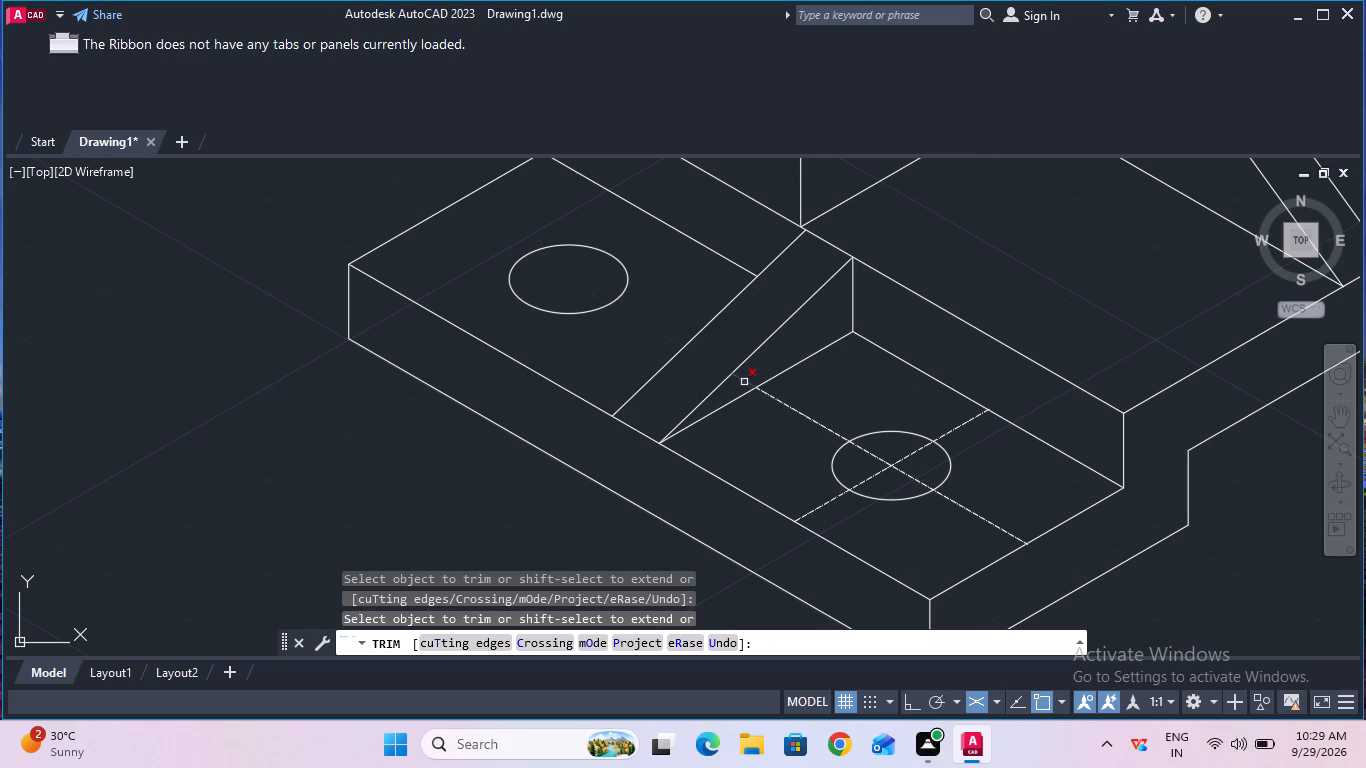
left_click(744, 382)
key("Escape")
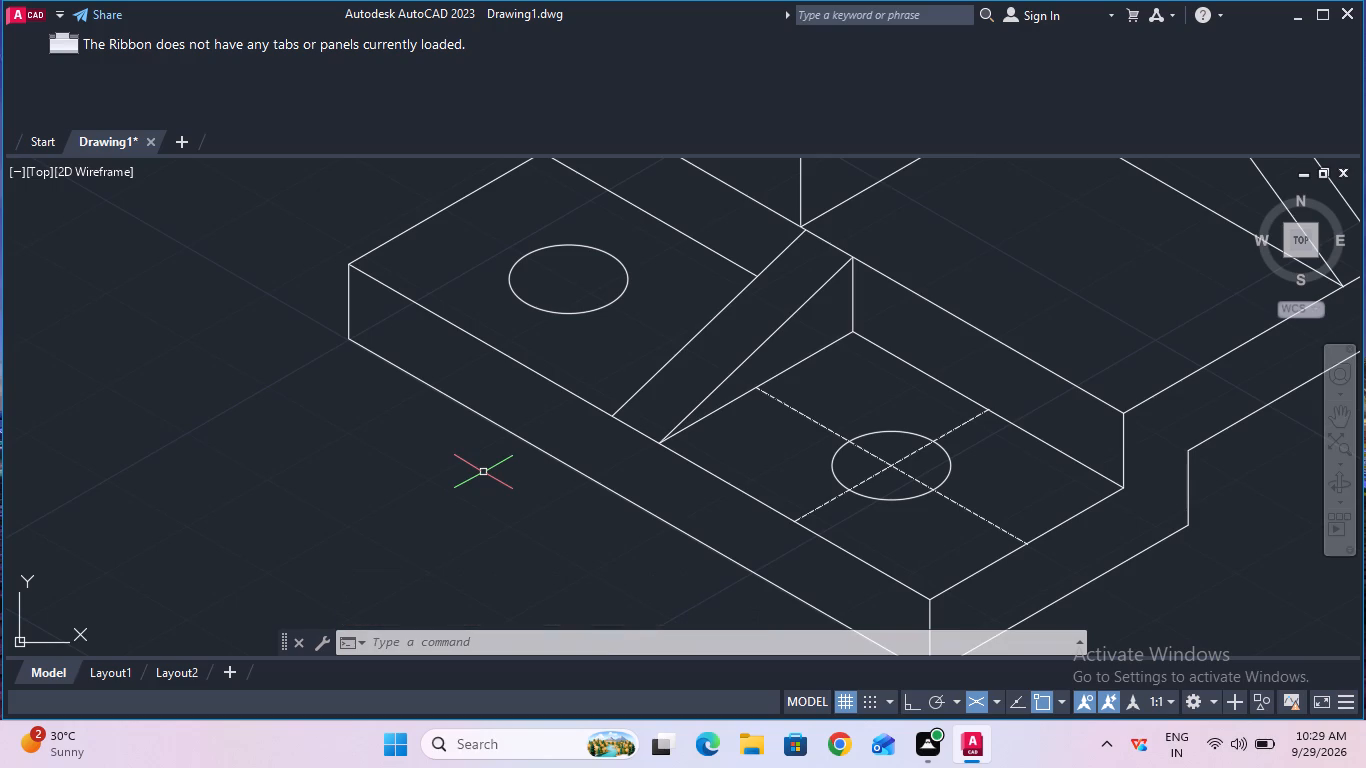
Draw a 90 mm line with Ortho on from the opposite lower step's outer top corner, parallel to the raised base's long edge.
scroll(483, 472, "down", 3, "ctrl")
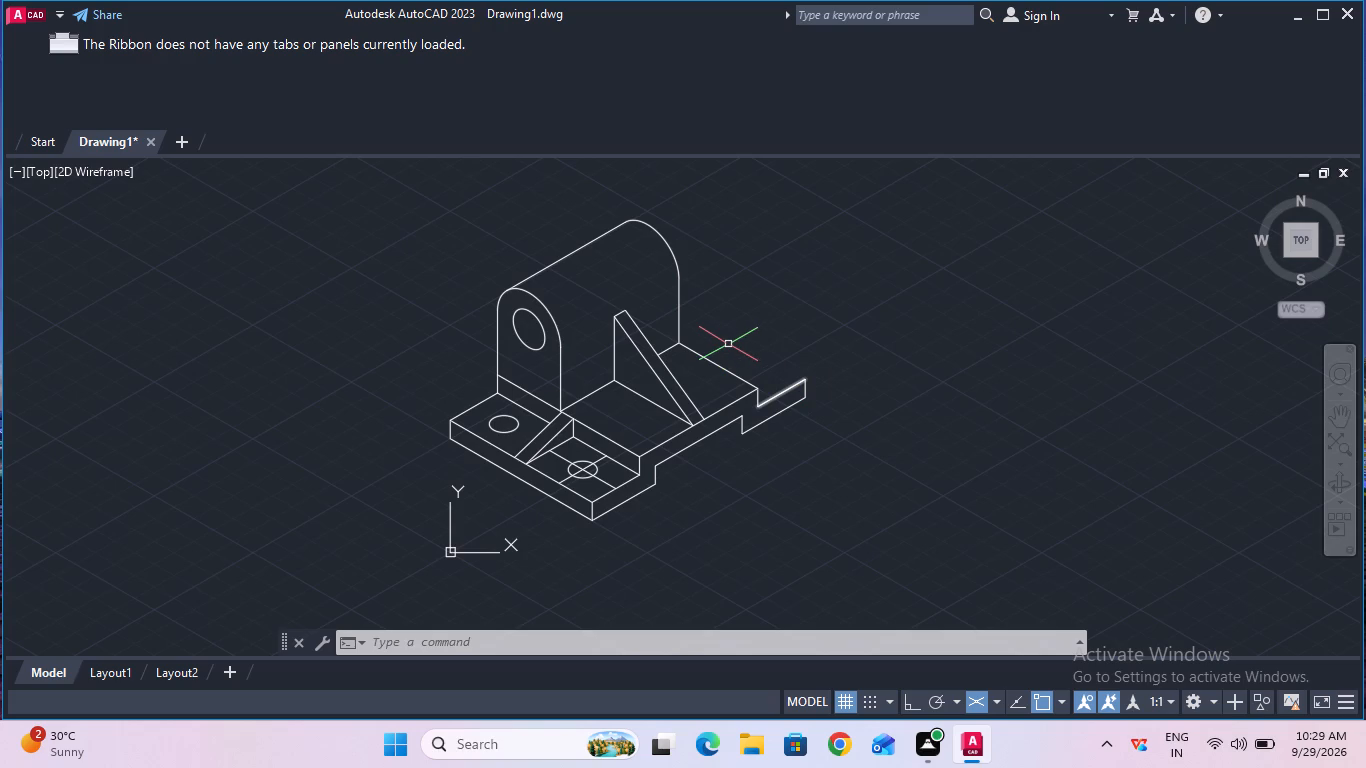
scroll(728, 344, "up", 1, "ctrl")
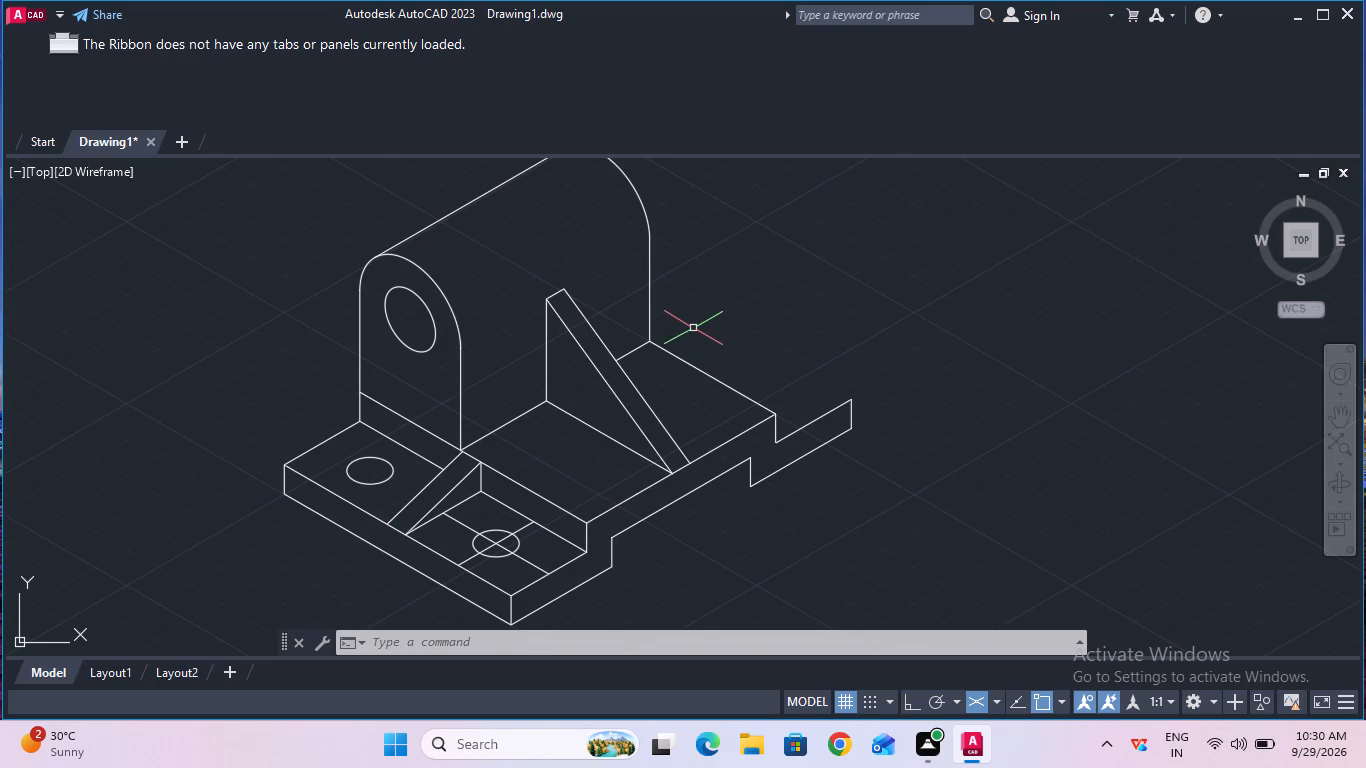
type("lin")
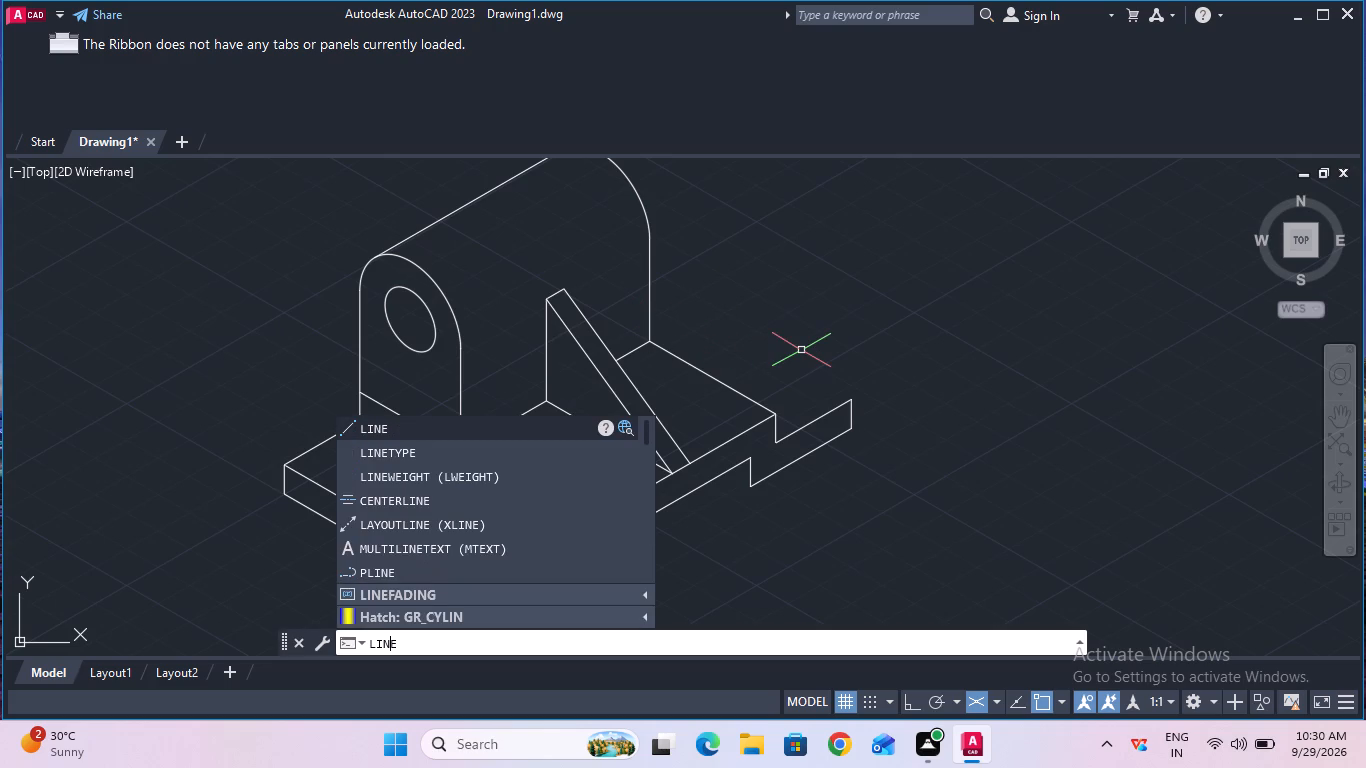
left_click(535, 427)
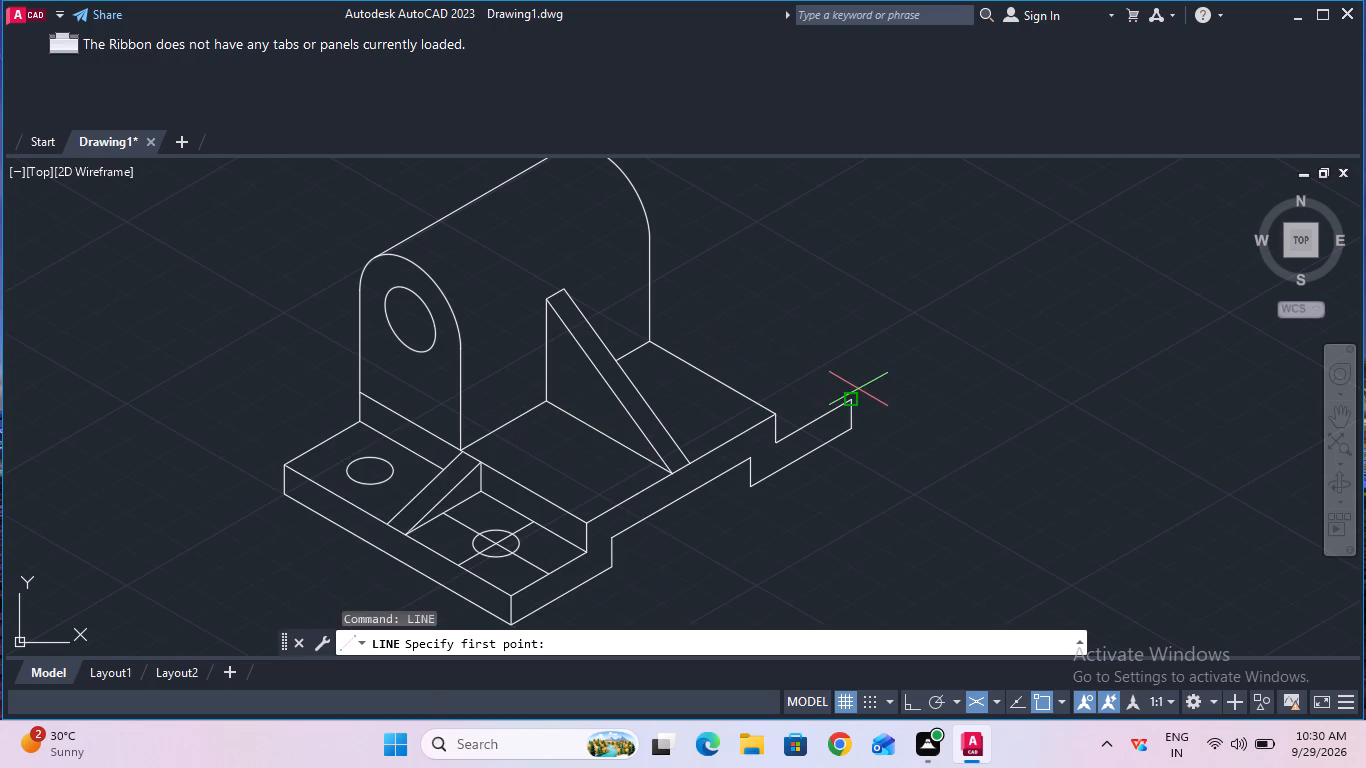
left_click(853, 397)
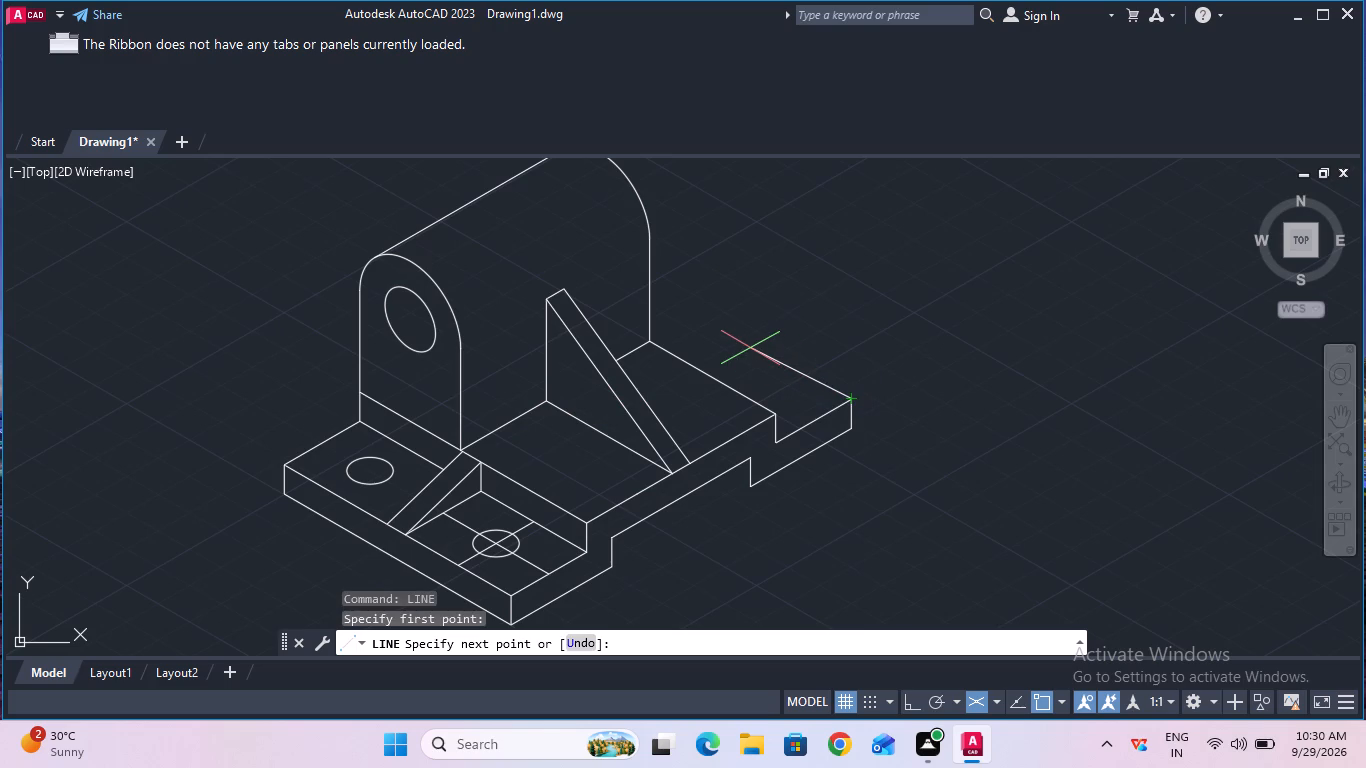
key("F8")
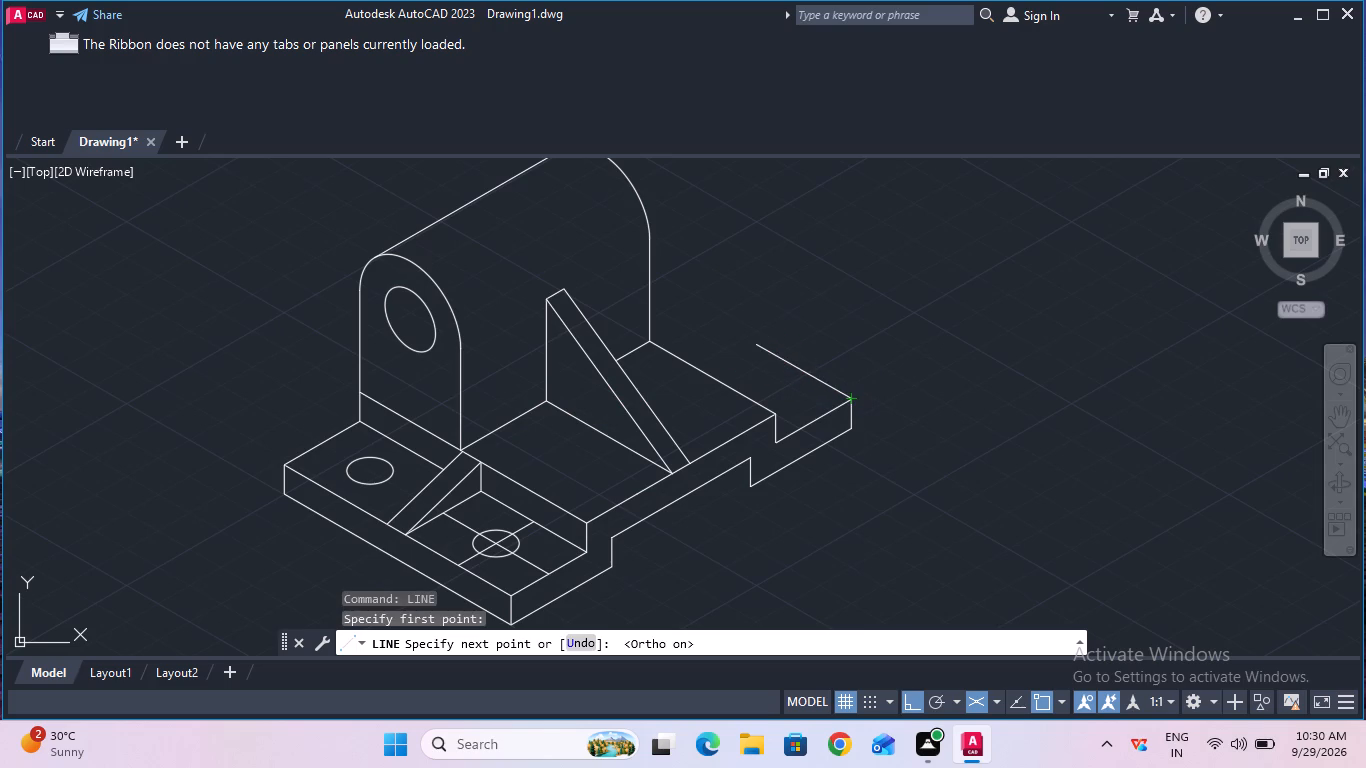
type("90")
key("Return")
key("Escape")
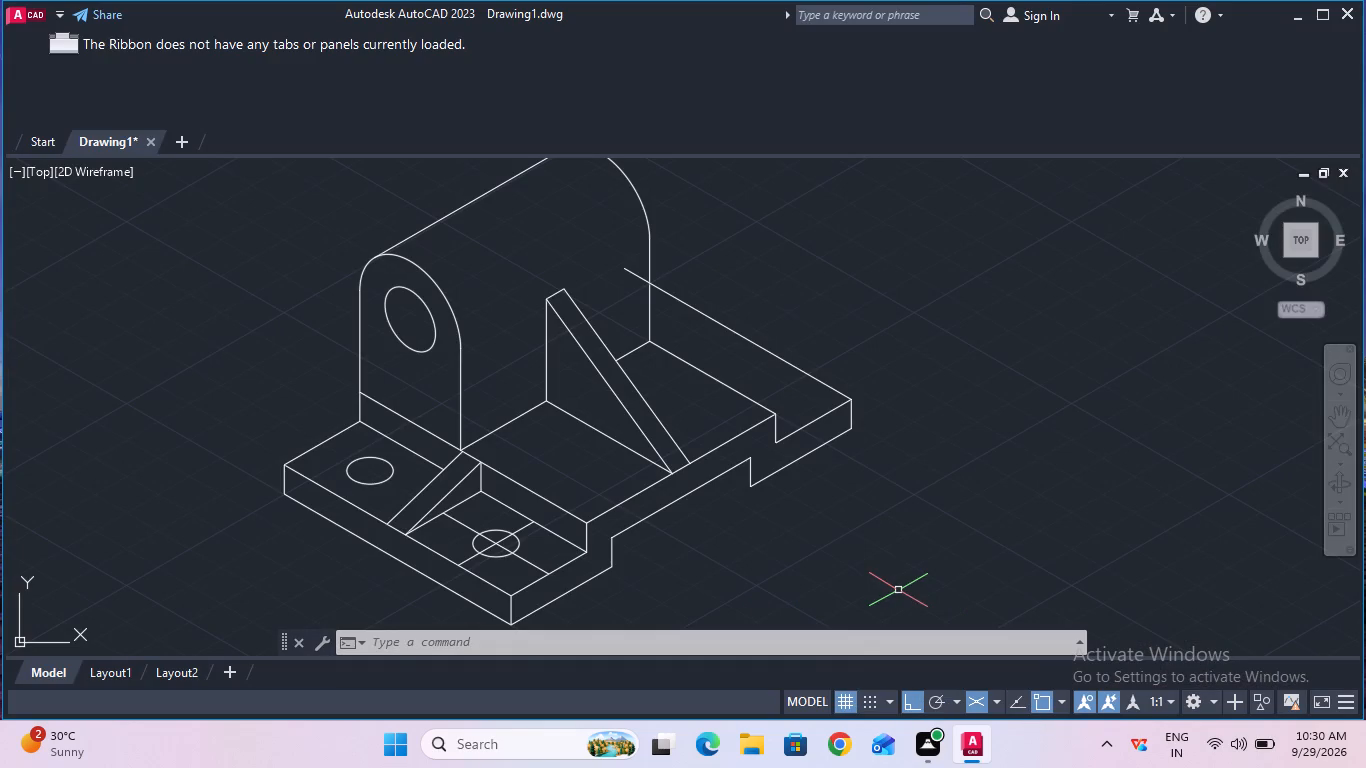
Trim the end of the new 90 mm edge that runs past the bearing housing's rear vertical edge.
type("tr")
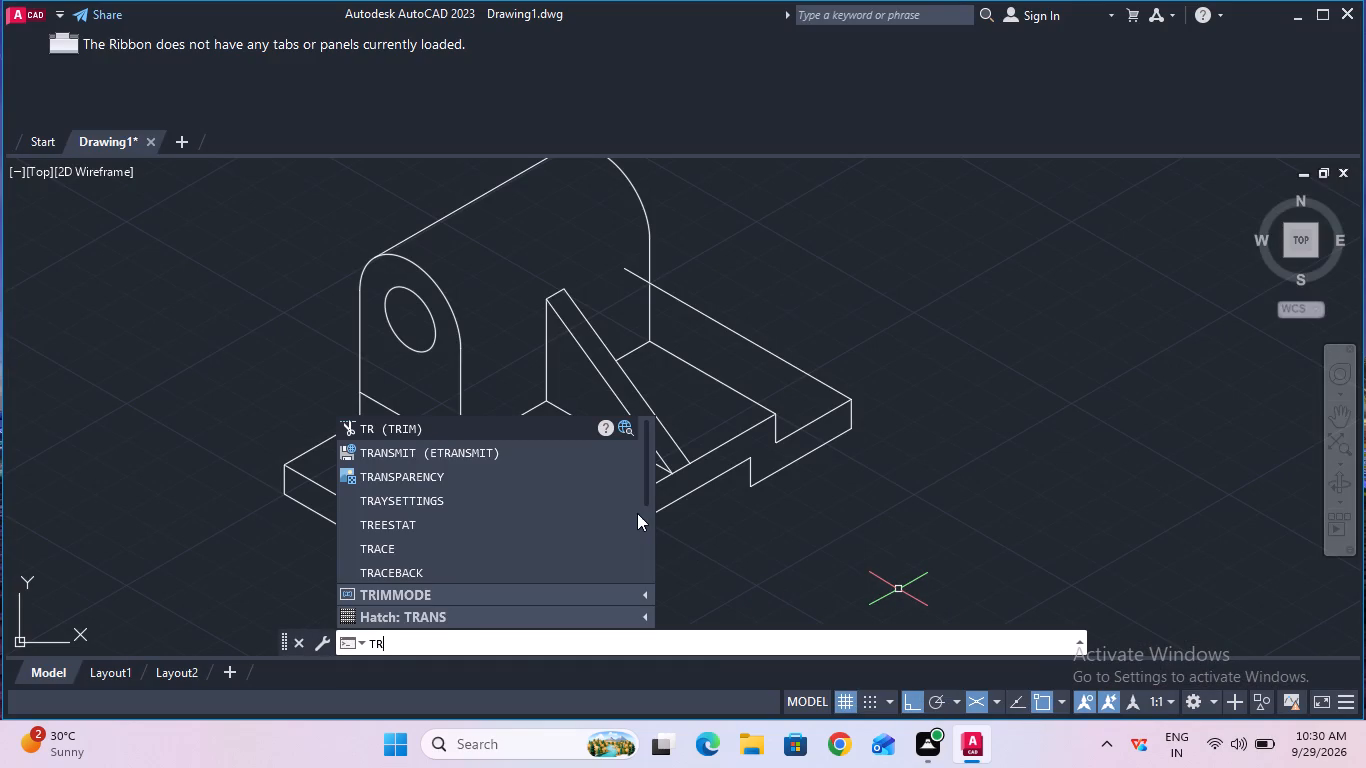
left_click(477, 425)
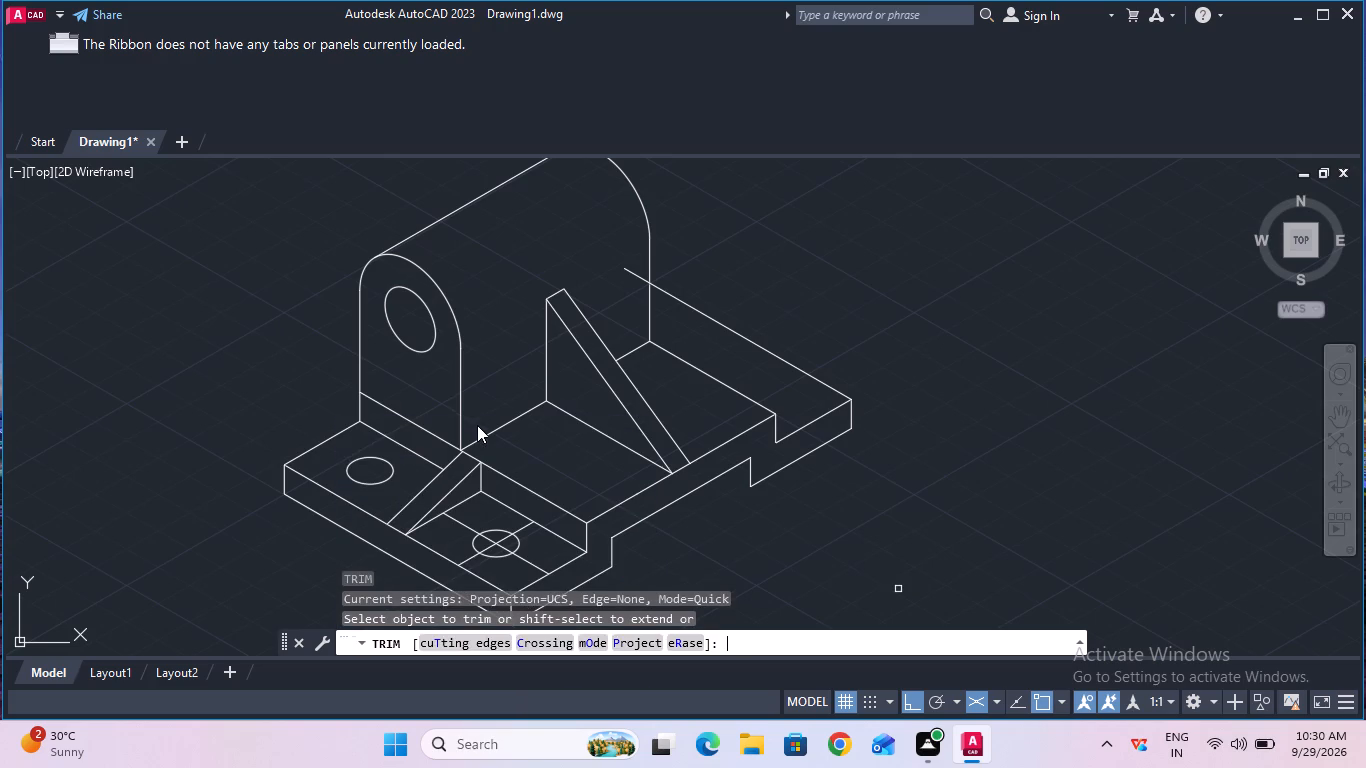
left_click(636, 272)
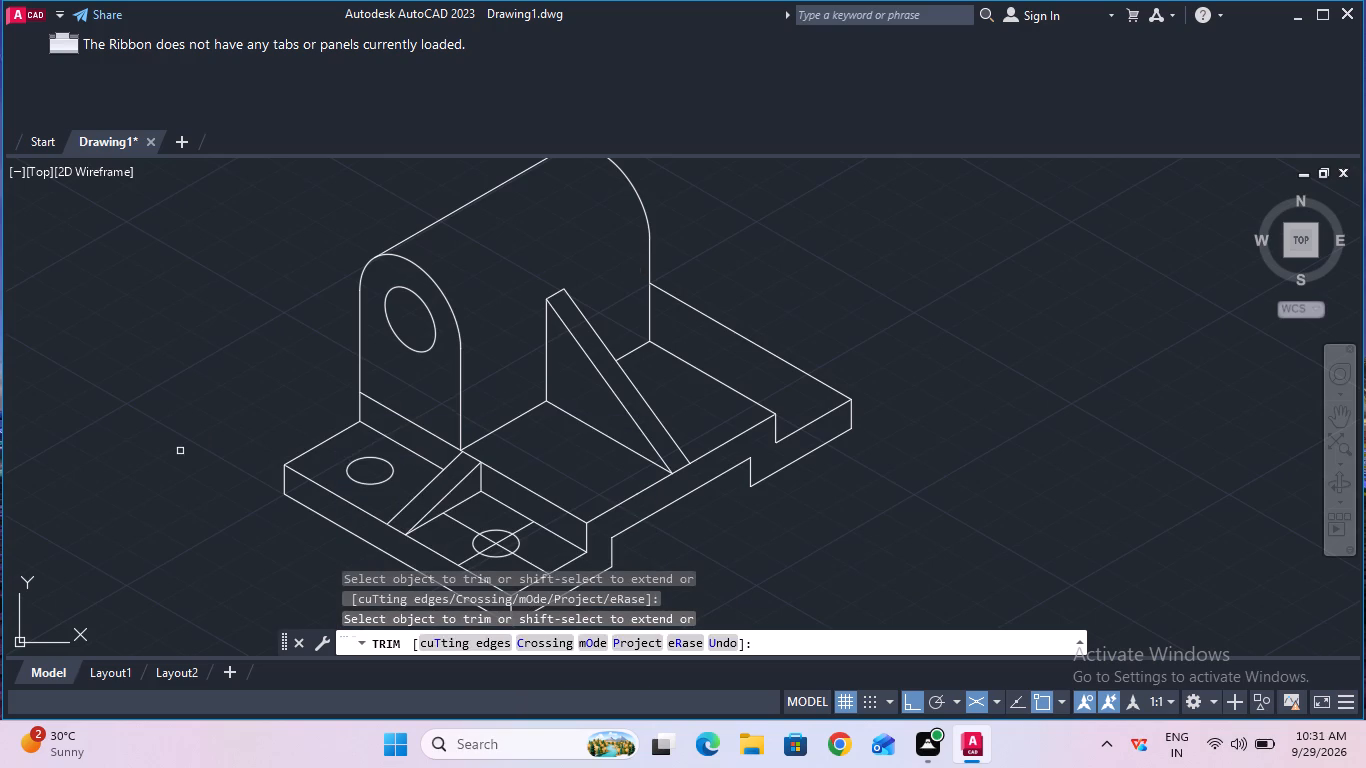
key("Escape")
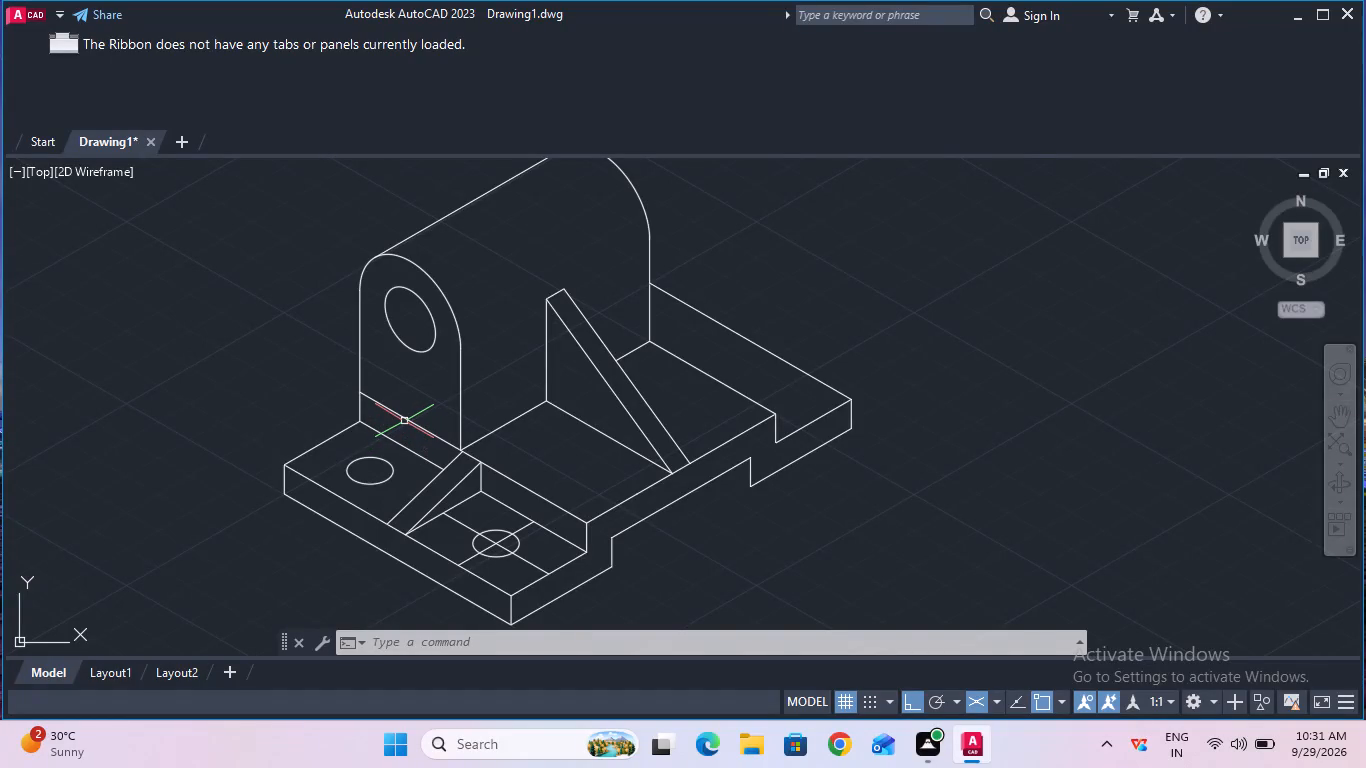
Trim away the slanted line crossing the bottom of the bearing housing's front face.
type("tr")
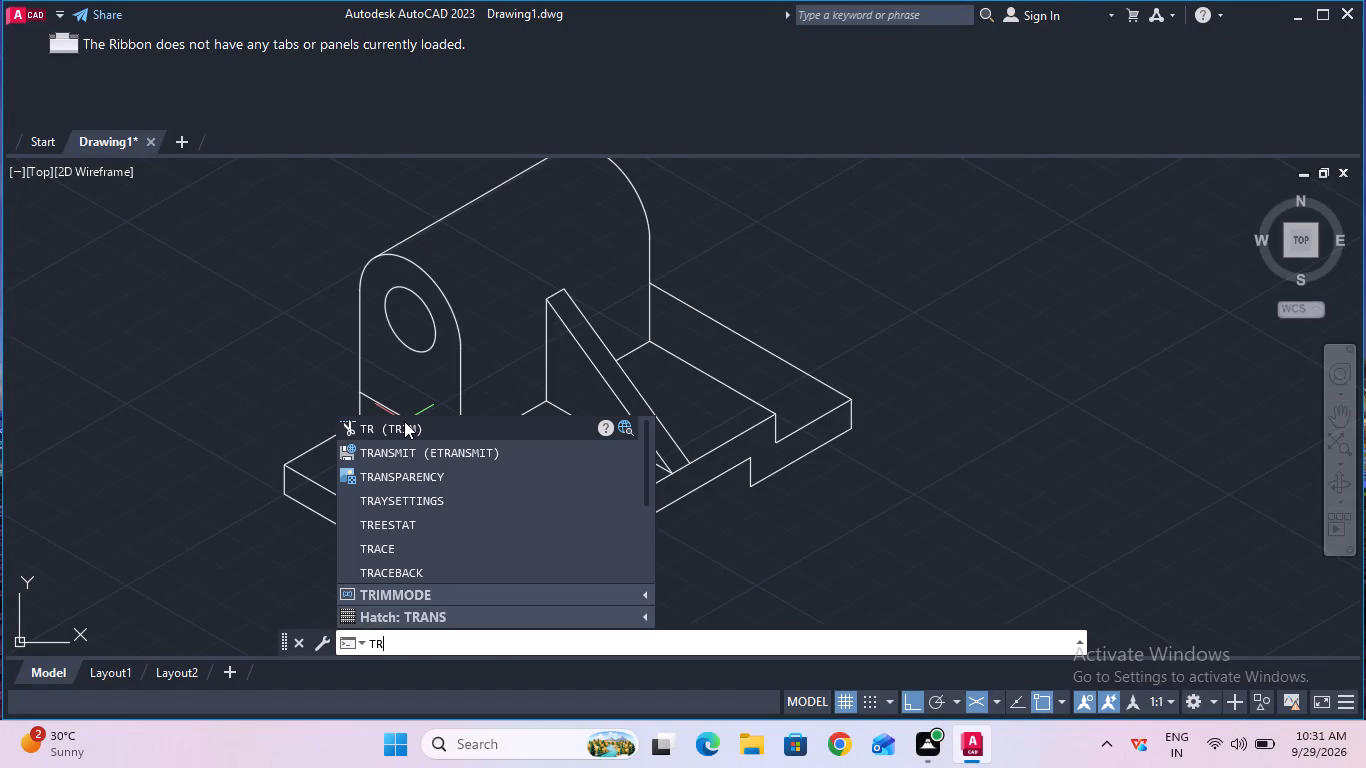
left_click(404, 430)
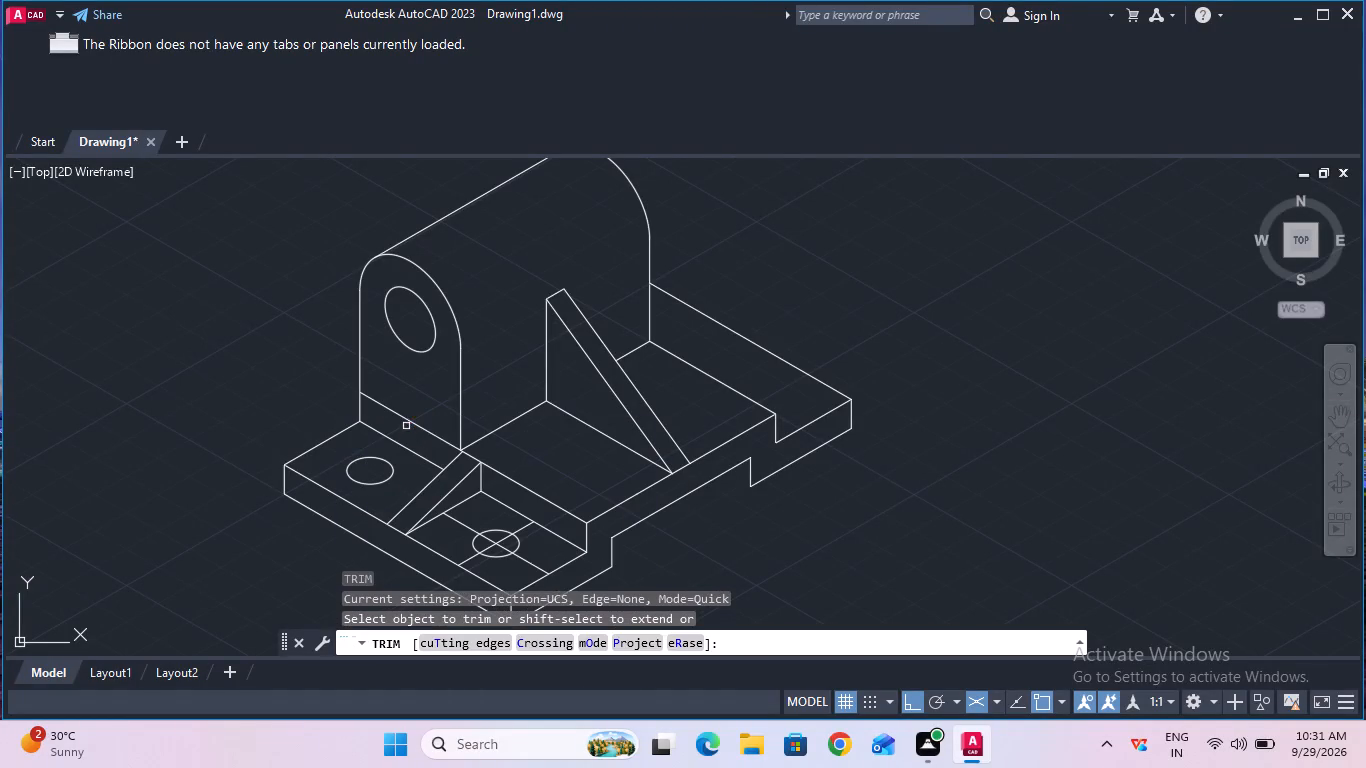
left_click(408, 423)
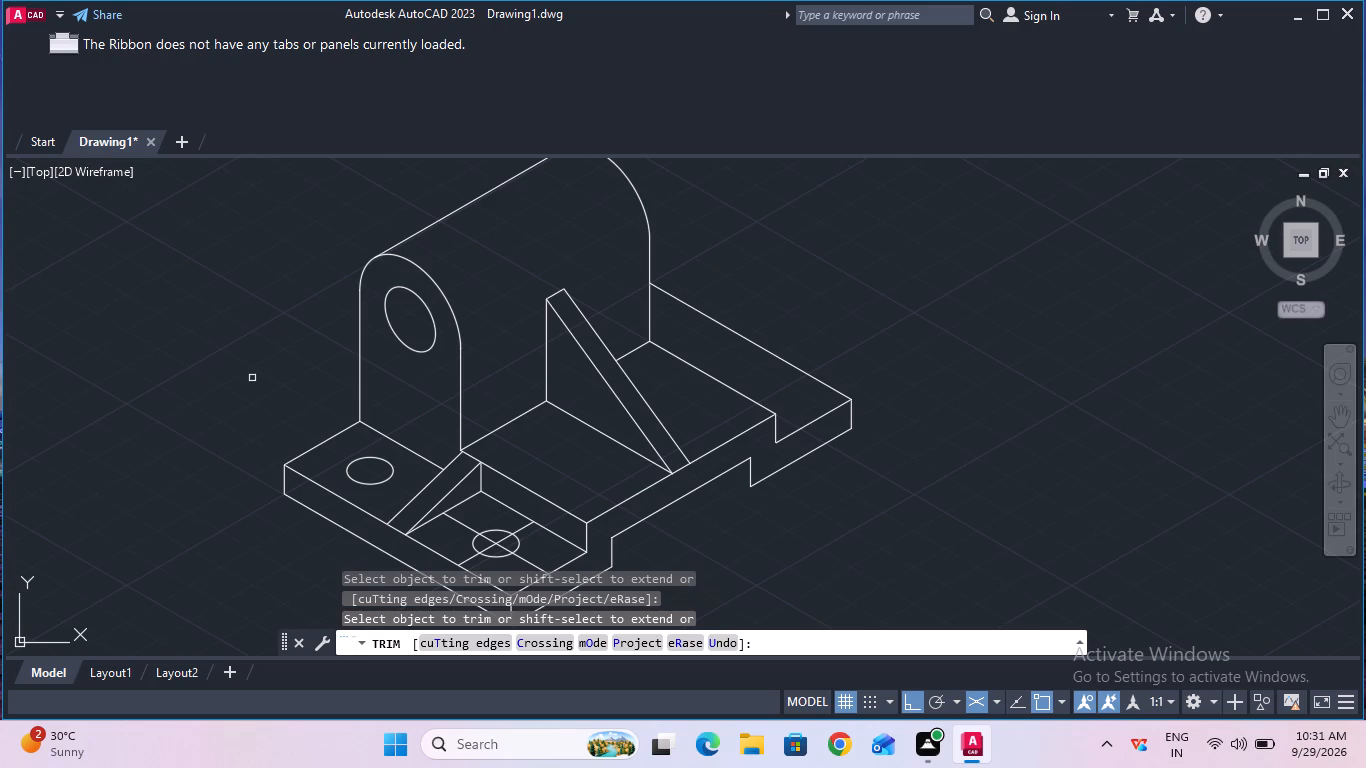
key("Escape")
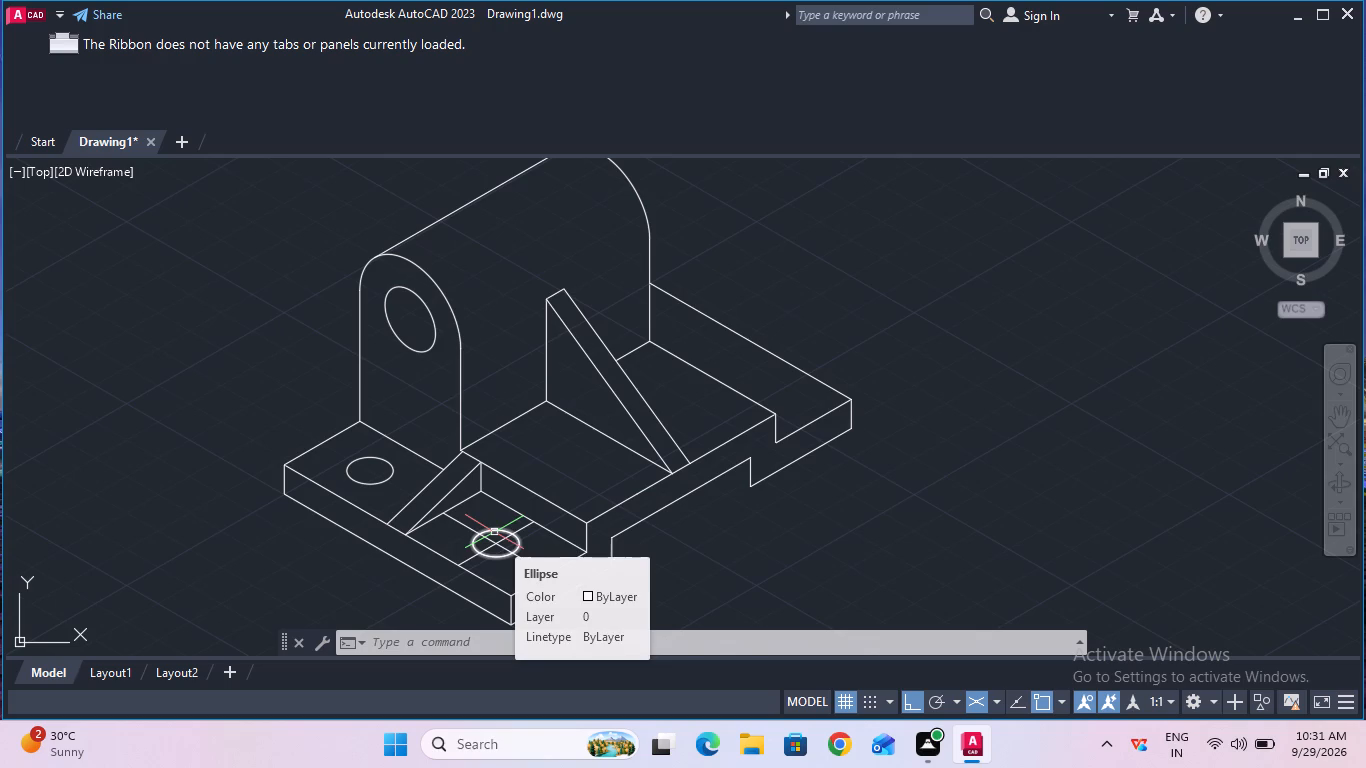
Copy the 13 mm isocircle at the centerline crossing from its centre 105 mm across the base onto the opposite lower step.
type("copy")
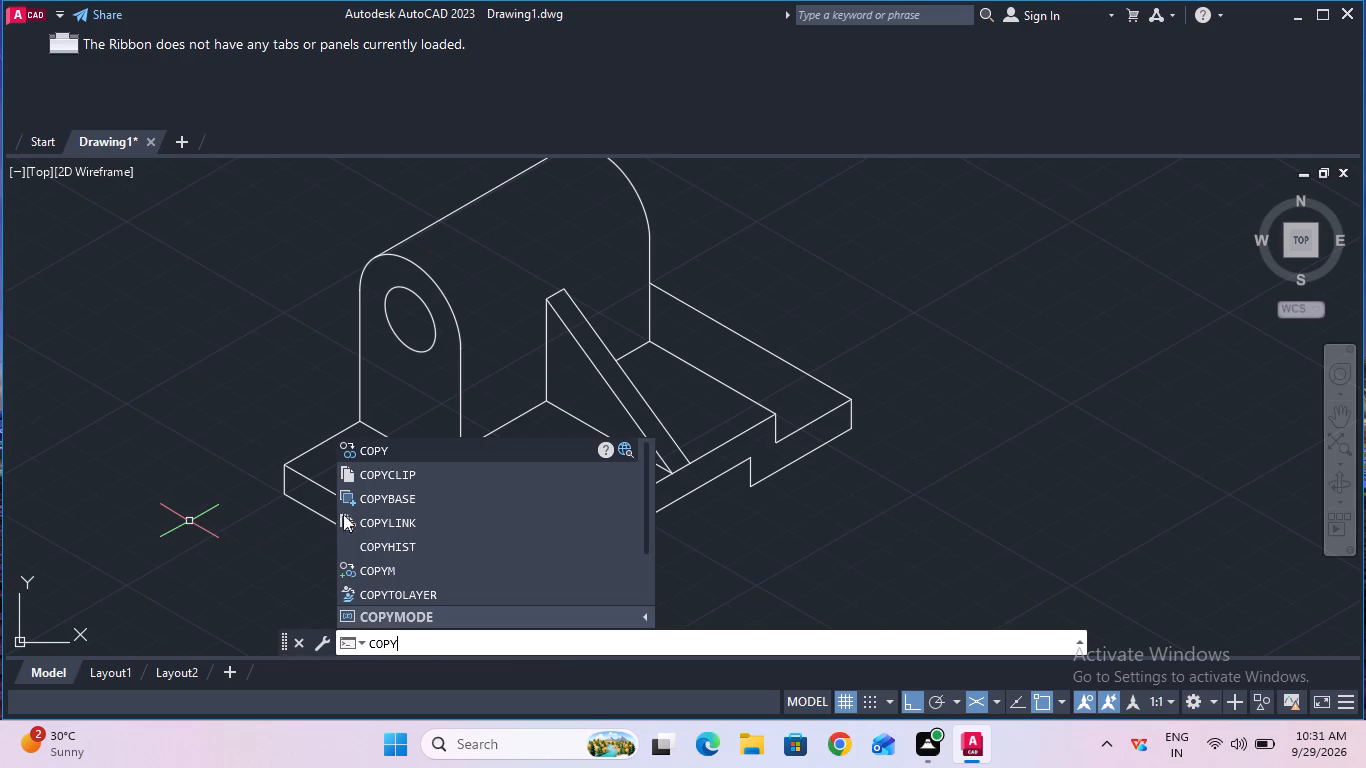
left_click(427, 440)
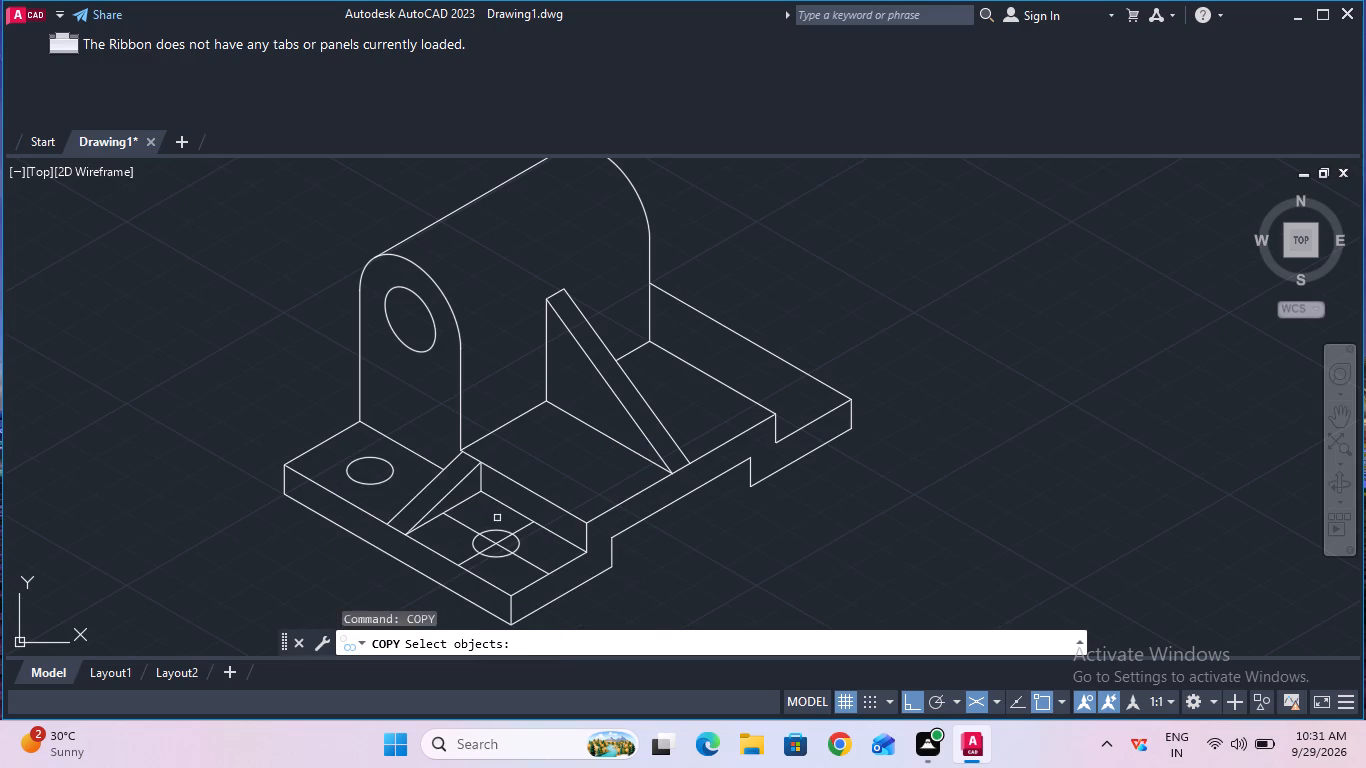
left_click(500, 530)
key("Return")
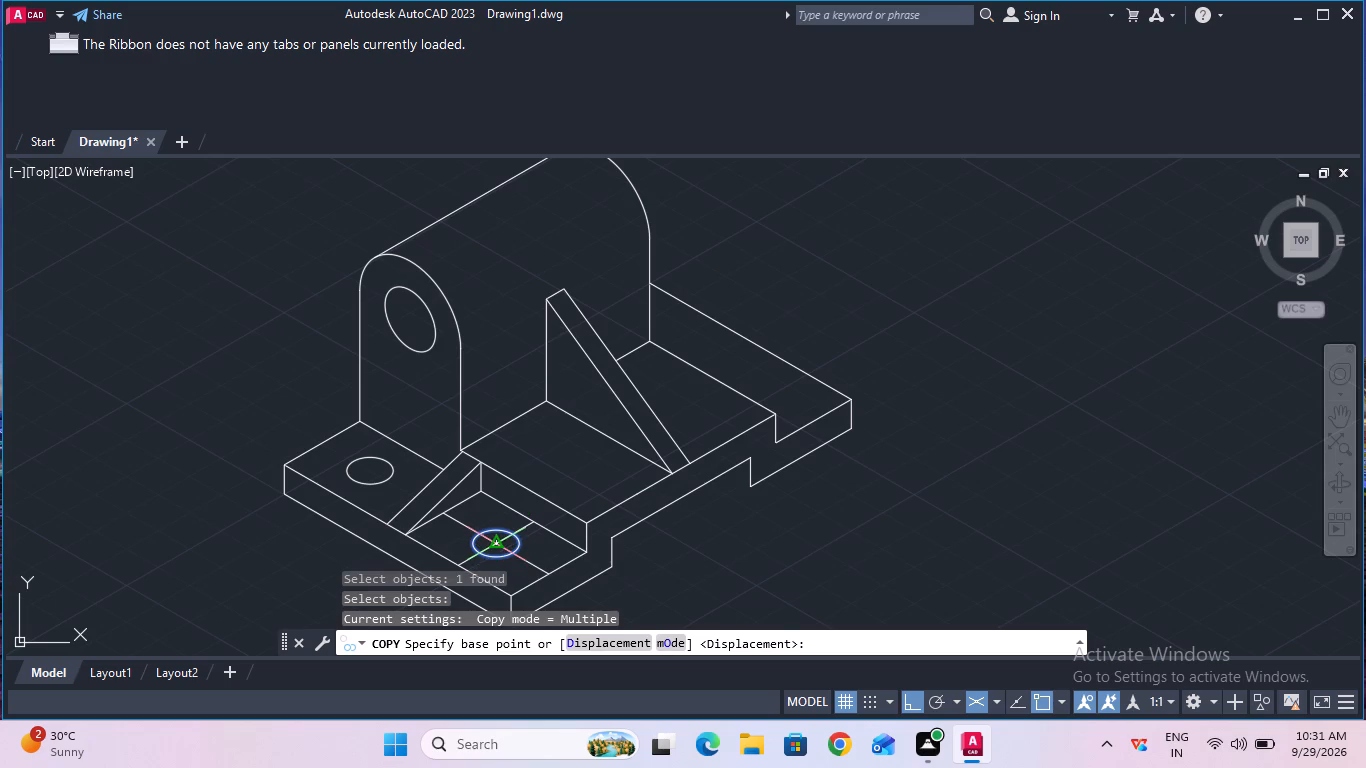
left_click(498, 541)
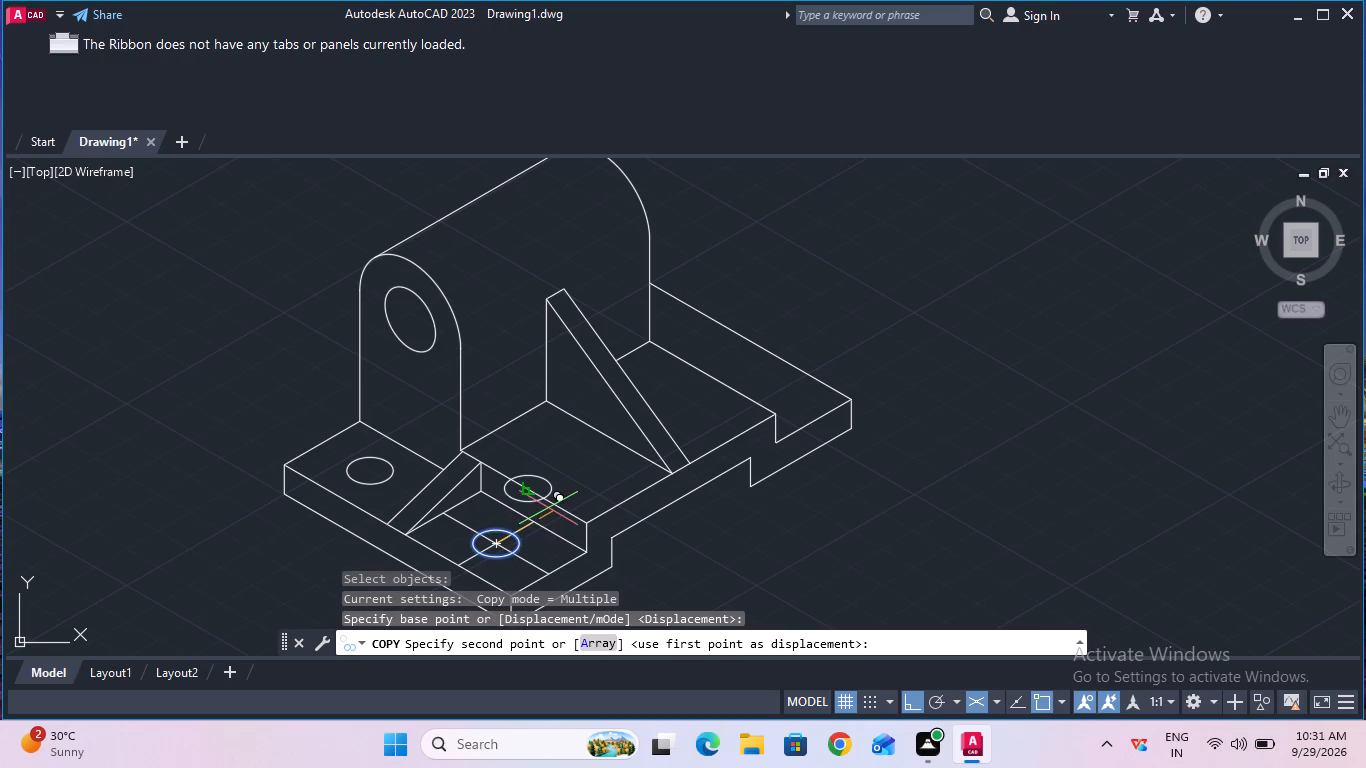
key("1")
key("0")
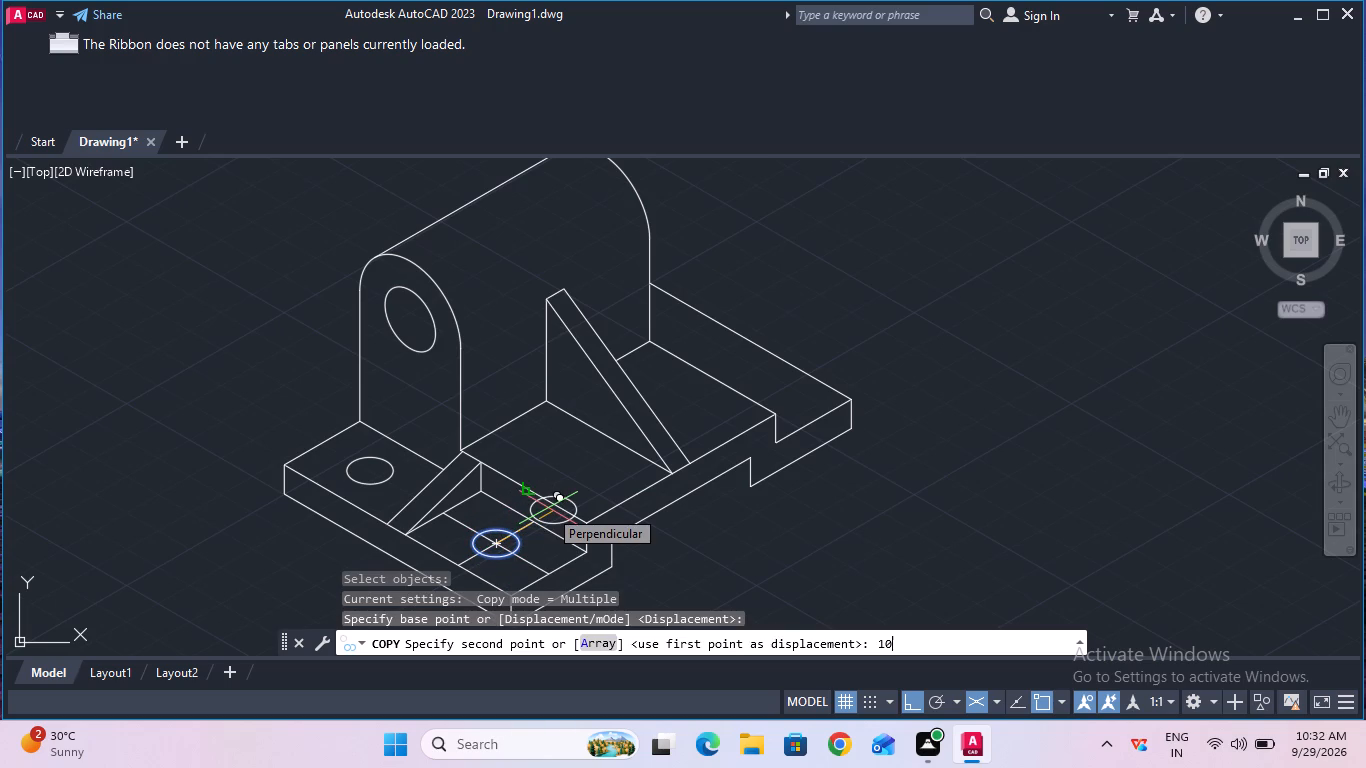
key("5")
key("Return")
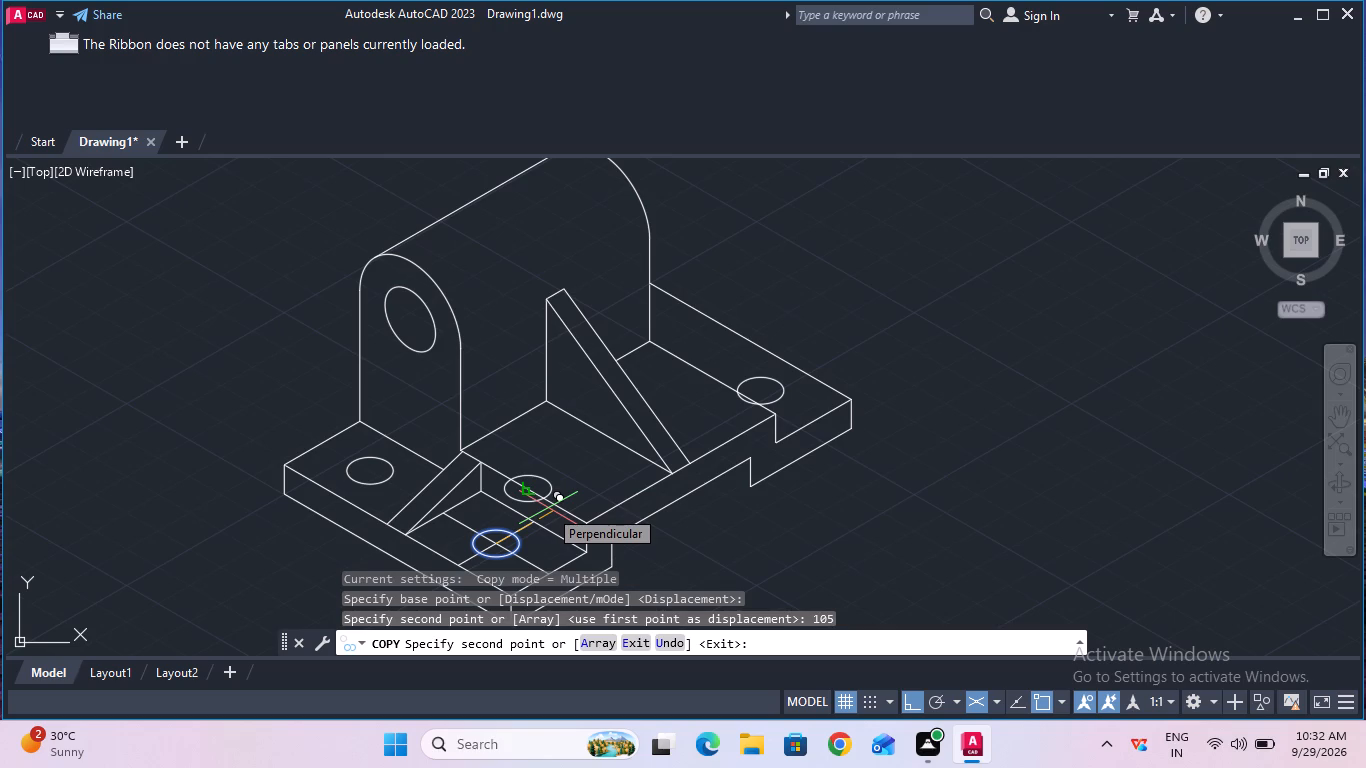
key("Escape")
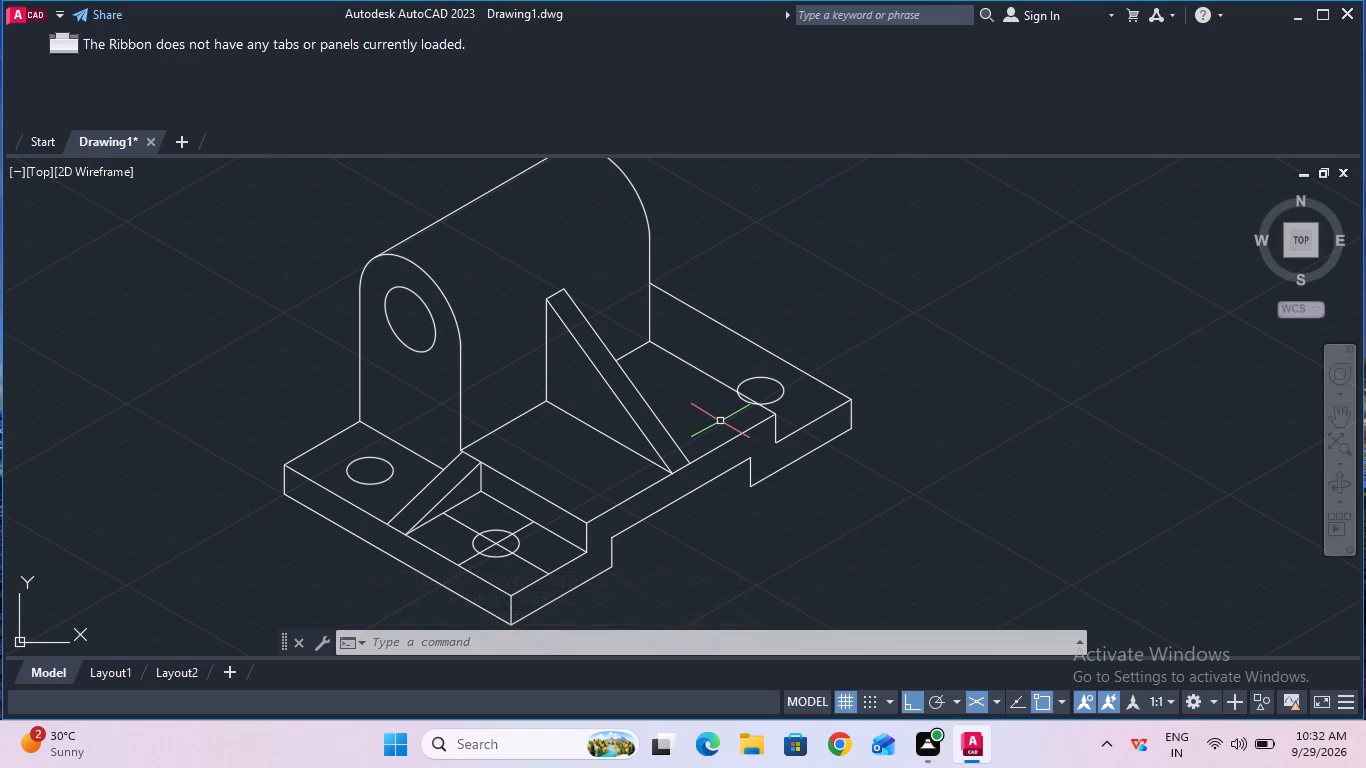
Trim the part of the copied isocircle hidden behind the raised base's long top edge.
type("tr")
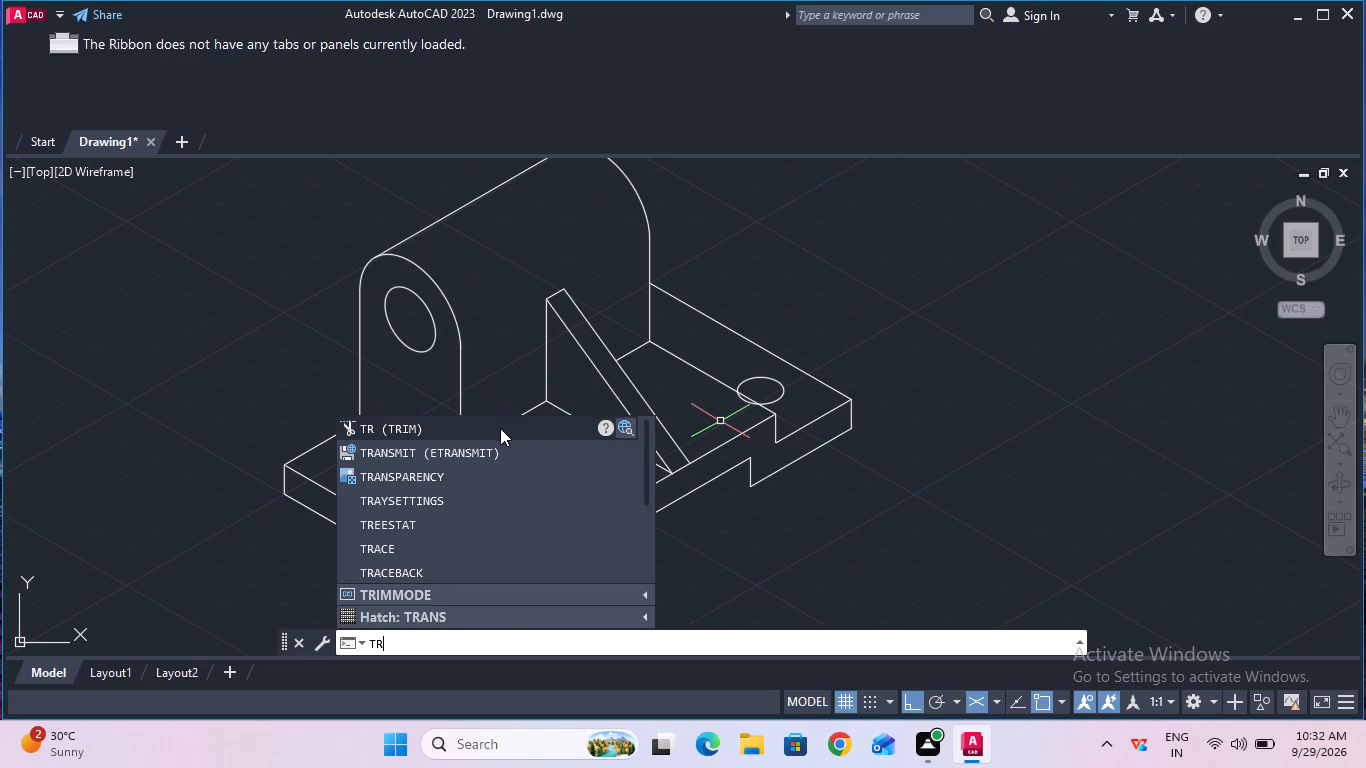
left_click(492, 426)
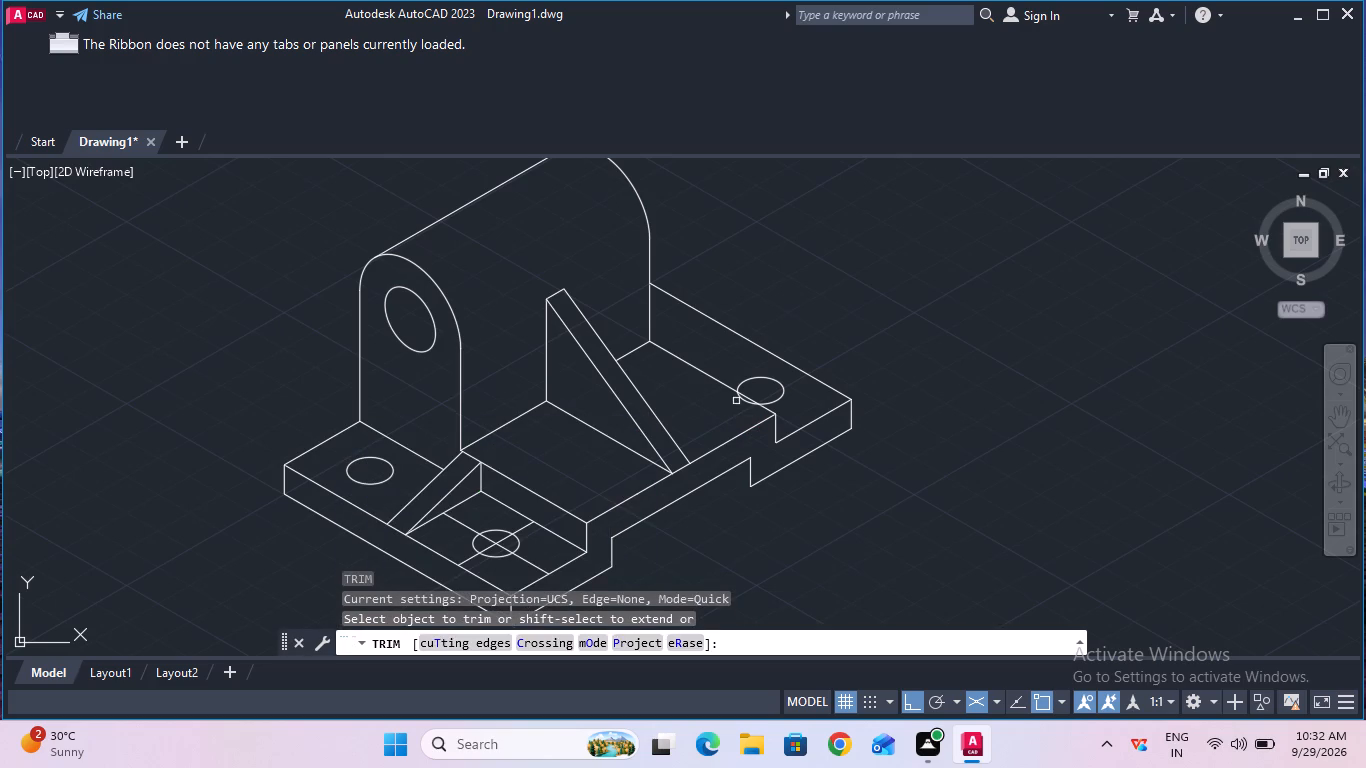
left_click(743, 401)
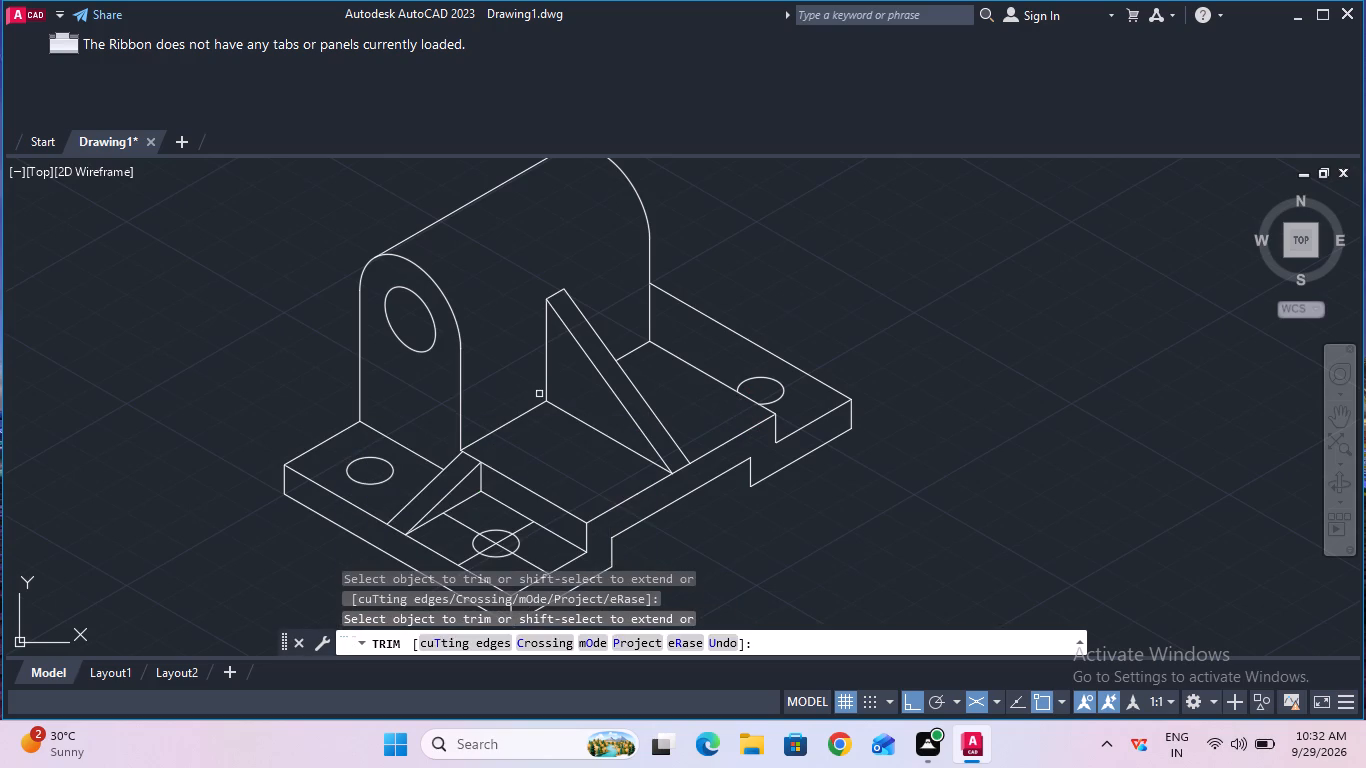
Copy the trimmed isocircle on the far lower step from its centre 50 mm along the step toward the bearing housing.
key("Escape")
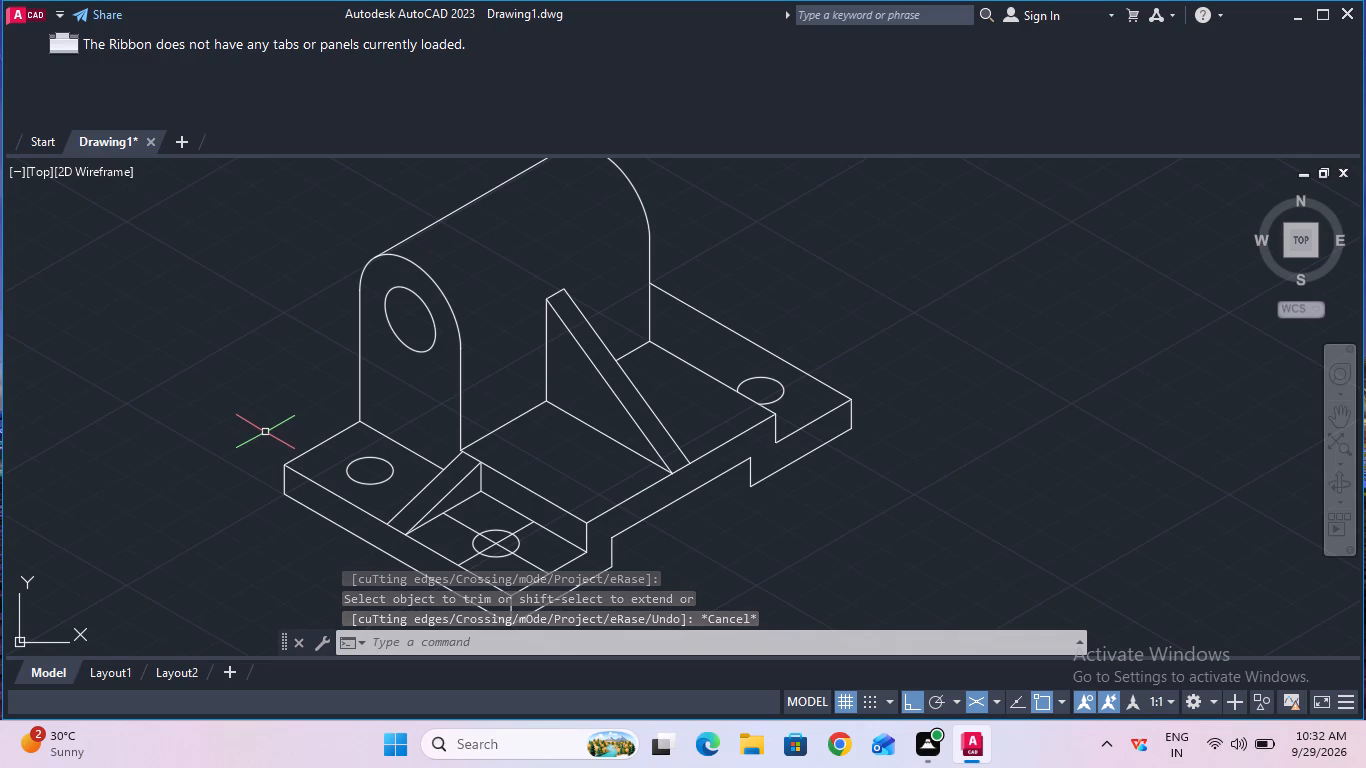
left_click(748, 377)
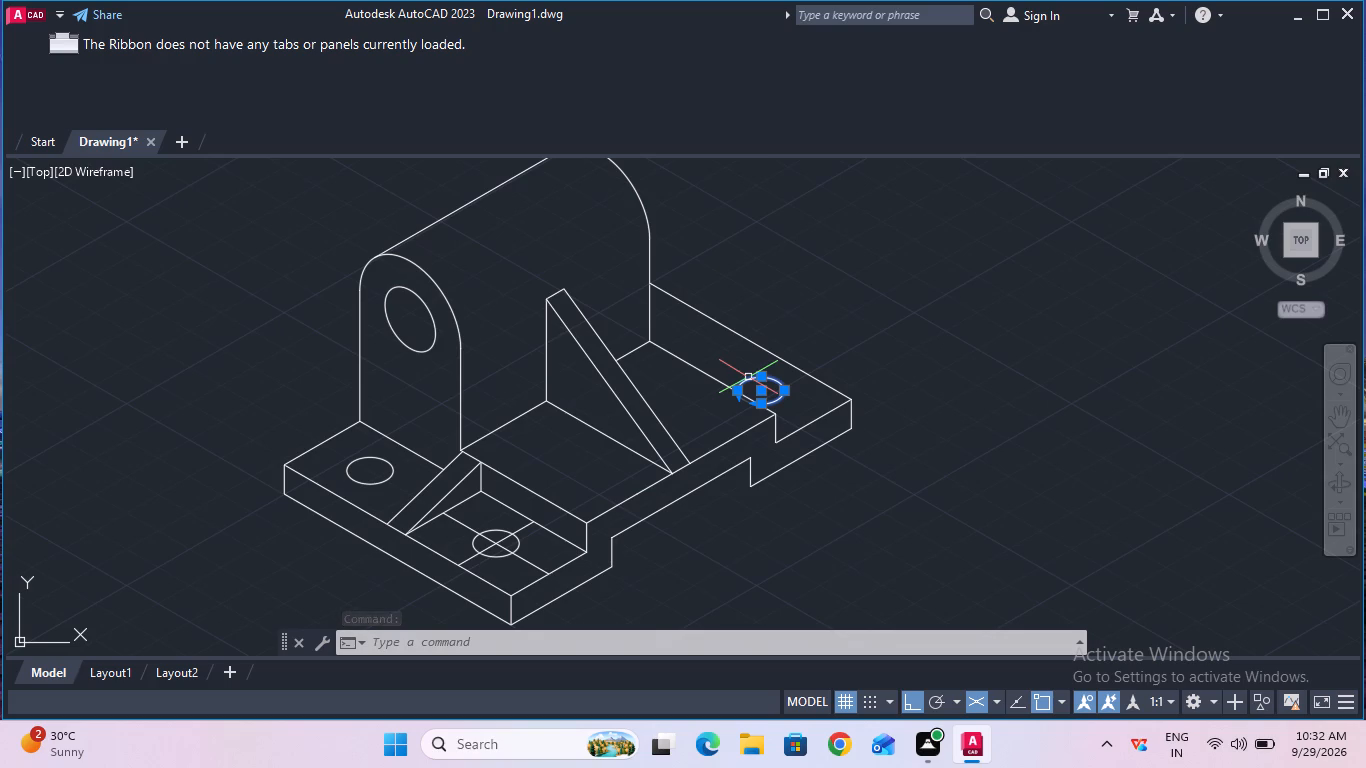
type("cop")
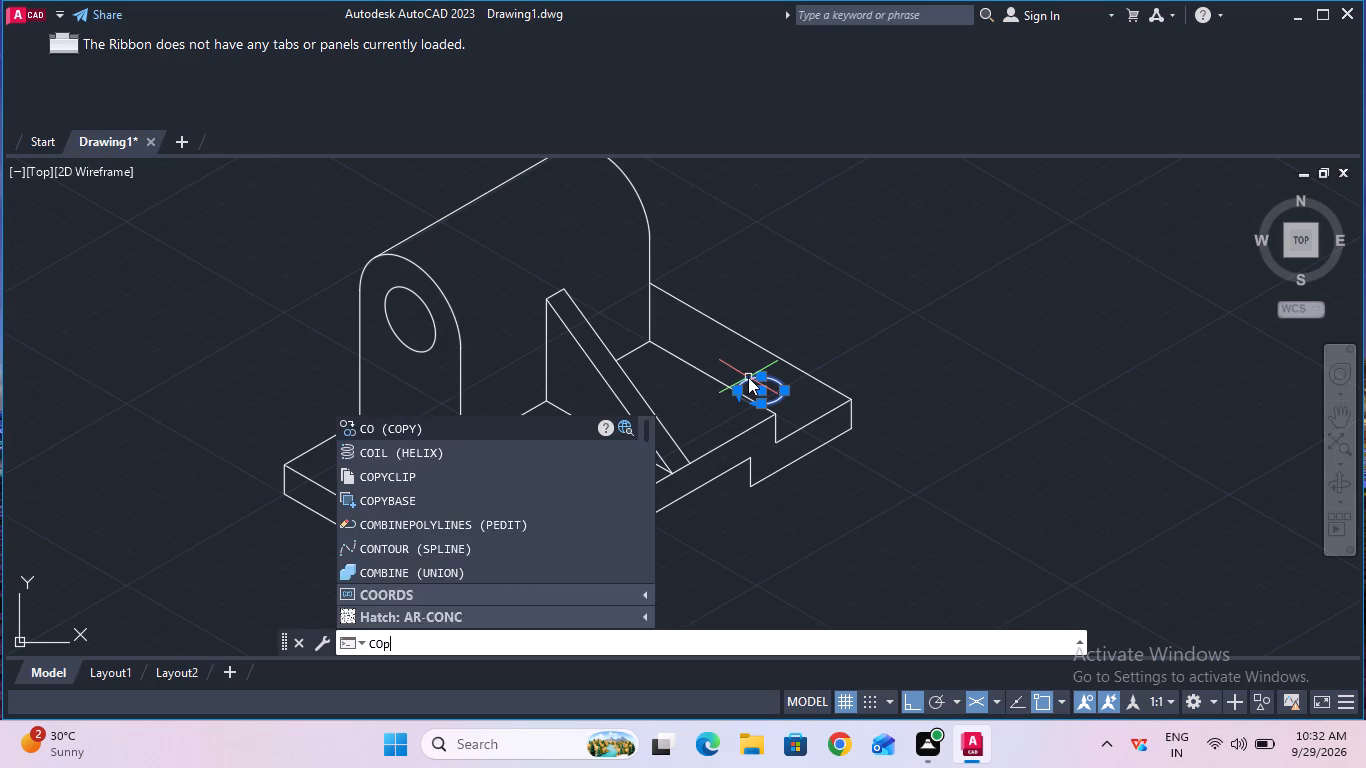
left_click(511, 453)
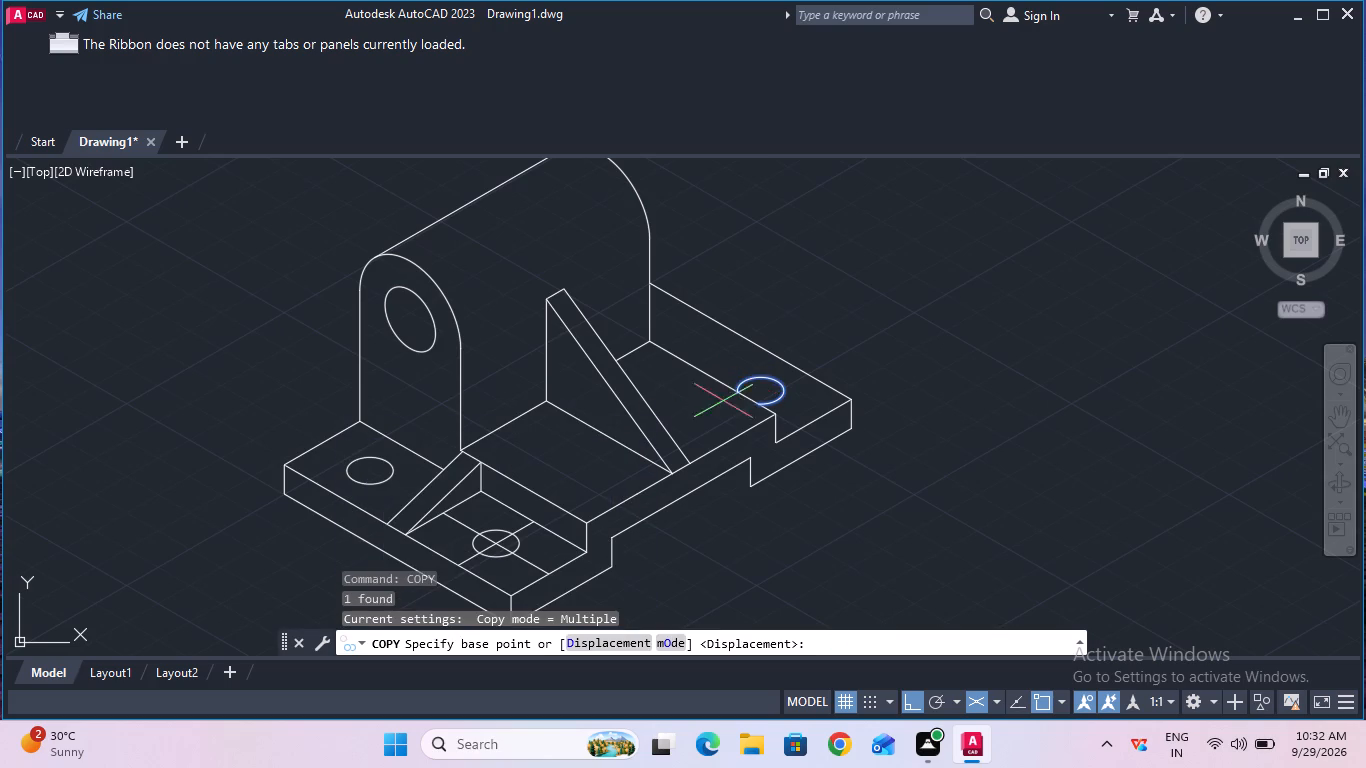
left_click(761, 392)
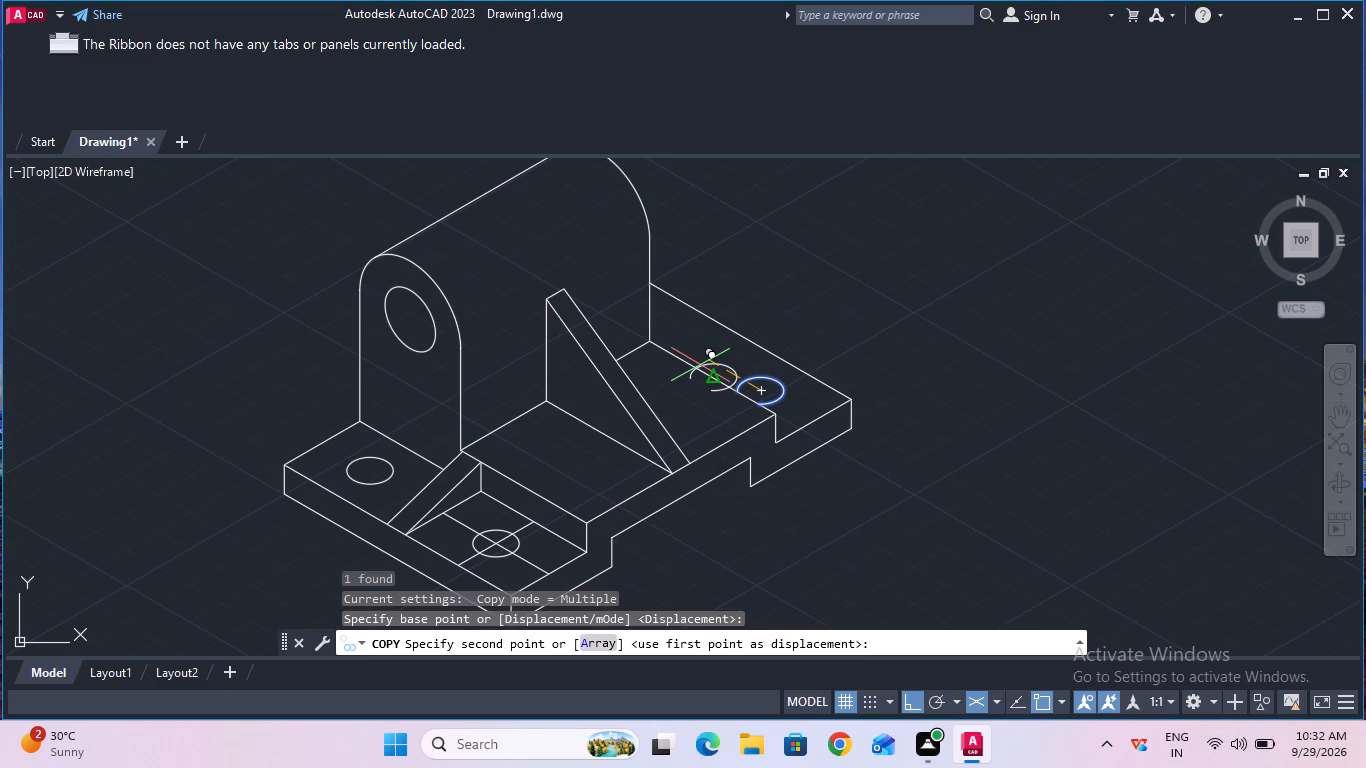
key("5")
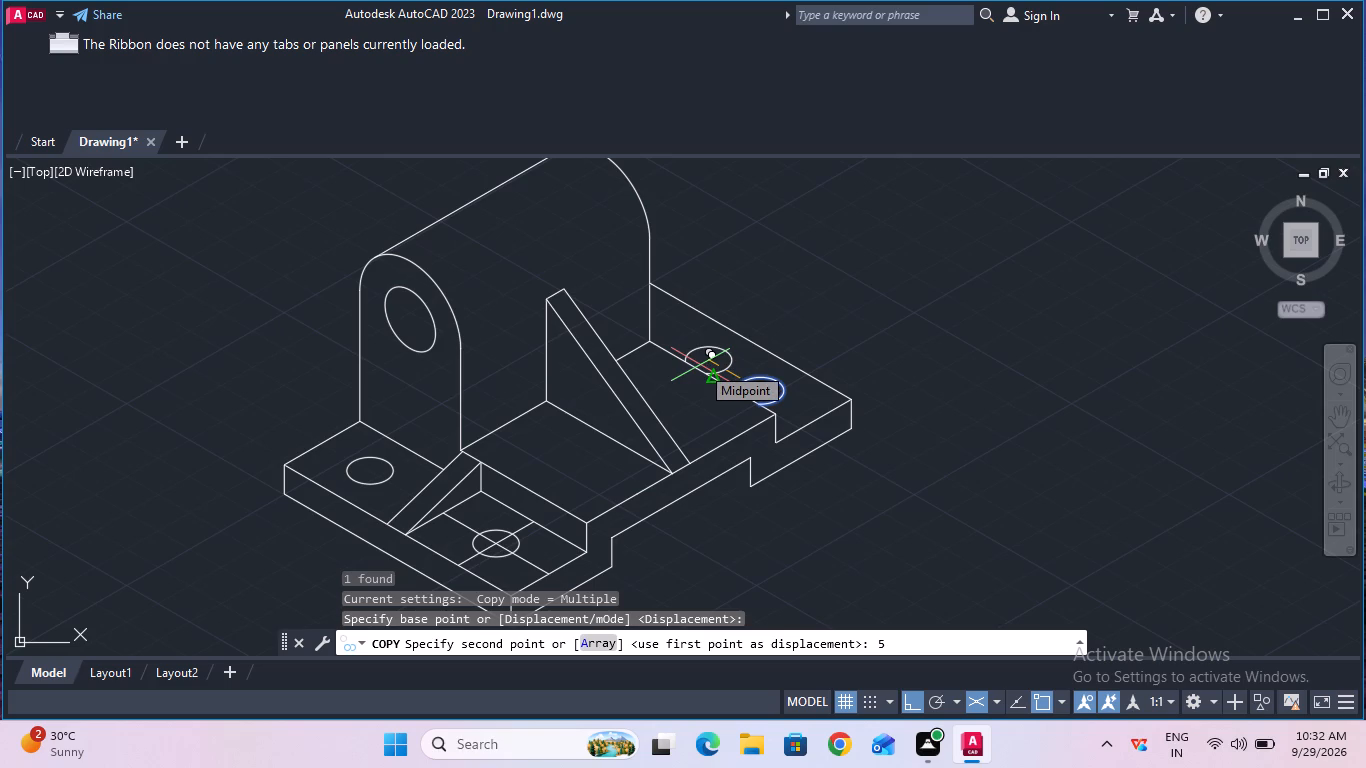
key("0")
key("Return")
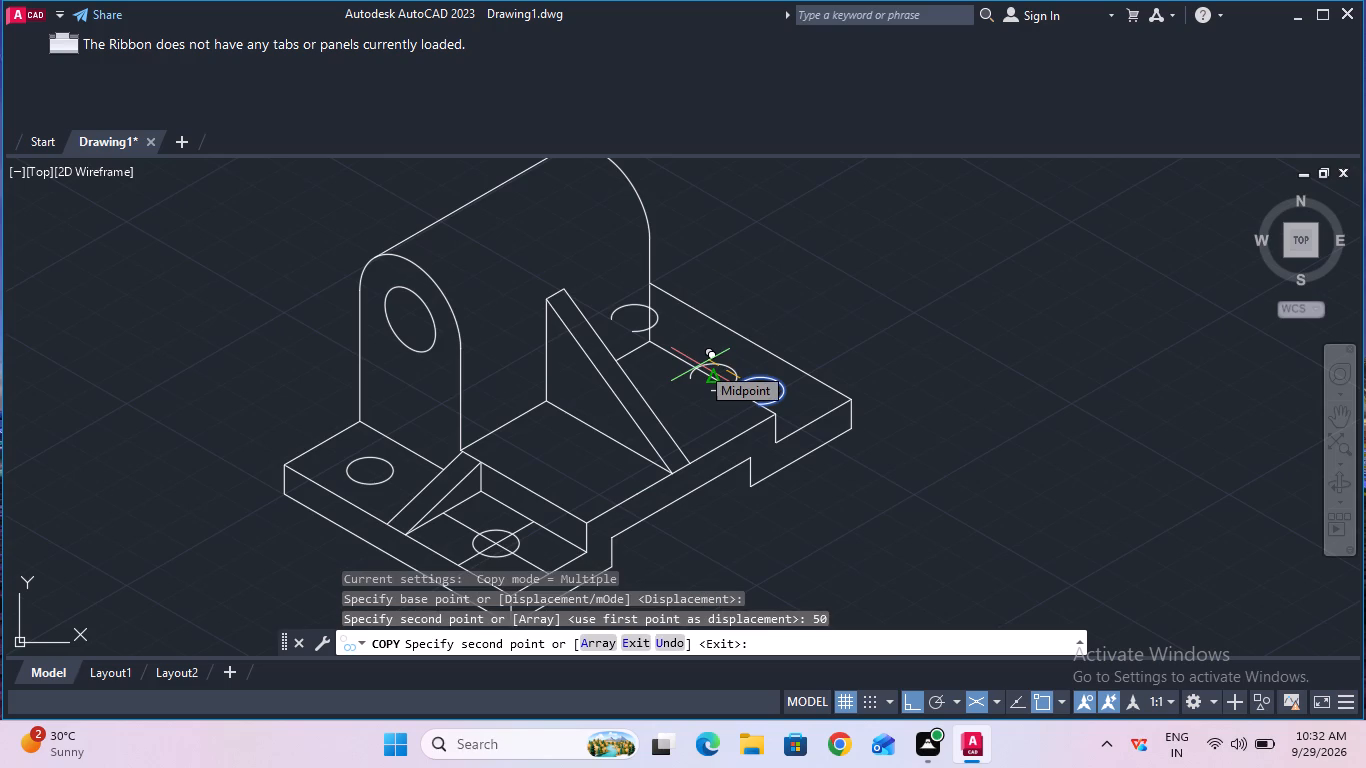
key("Escape")
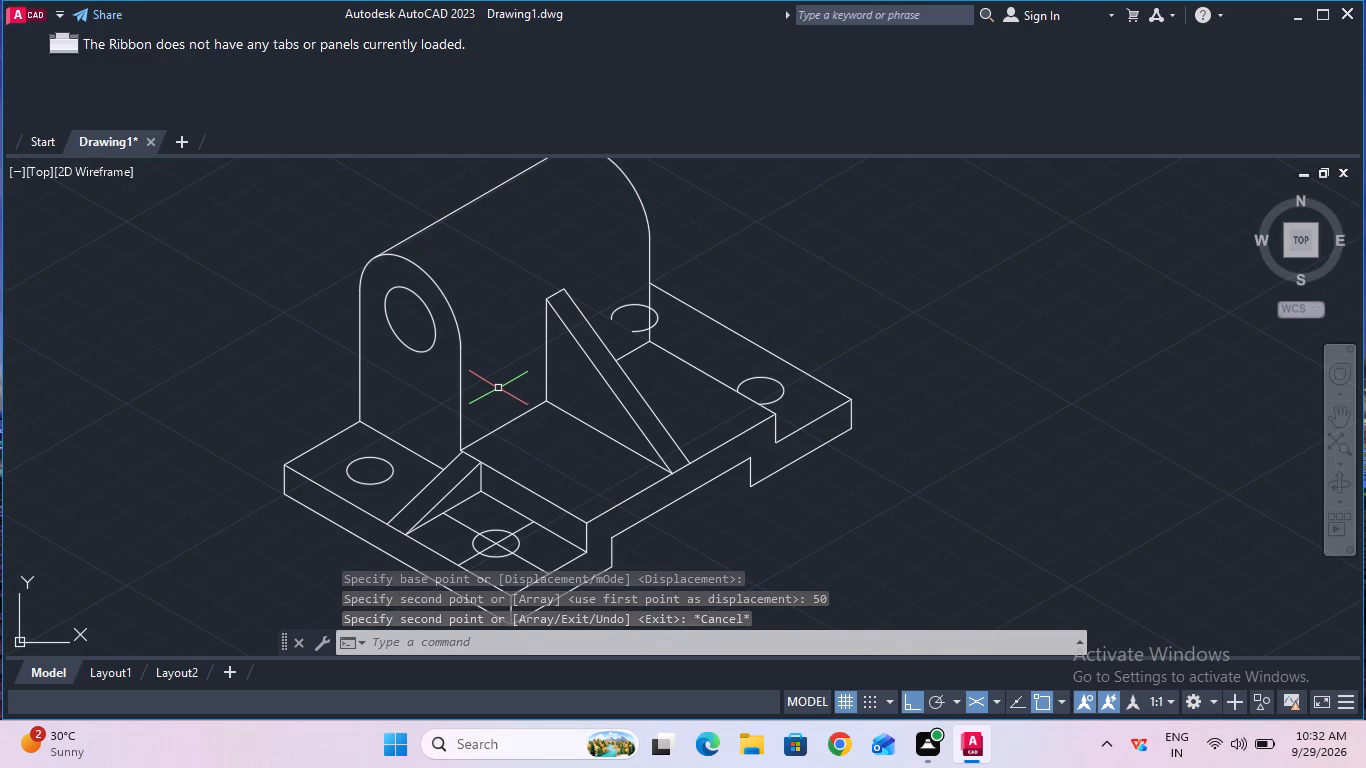
Trim the parts of the new isocircle copy hidden behind the bearing housing's rear vertical edge.
type("tr")
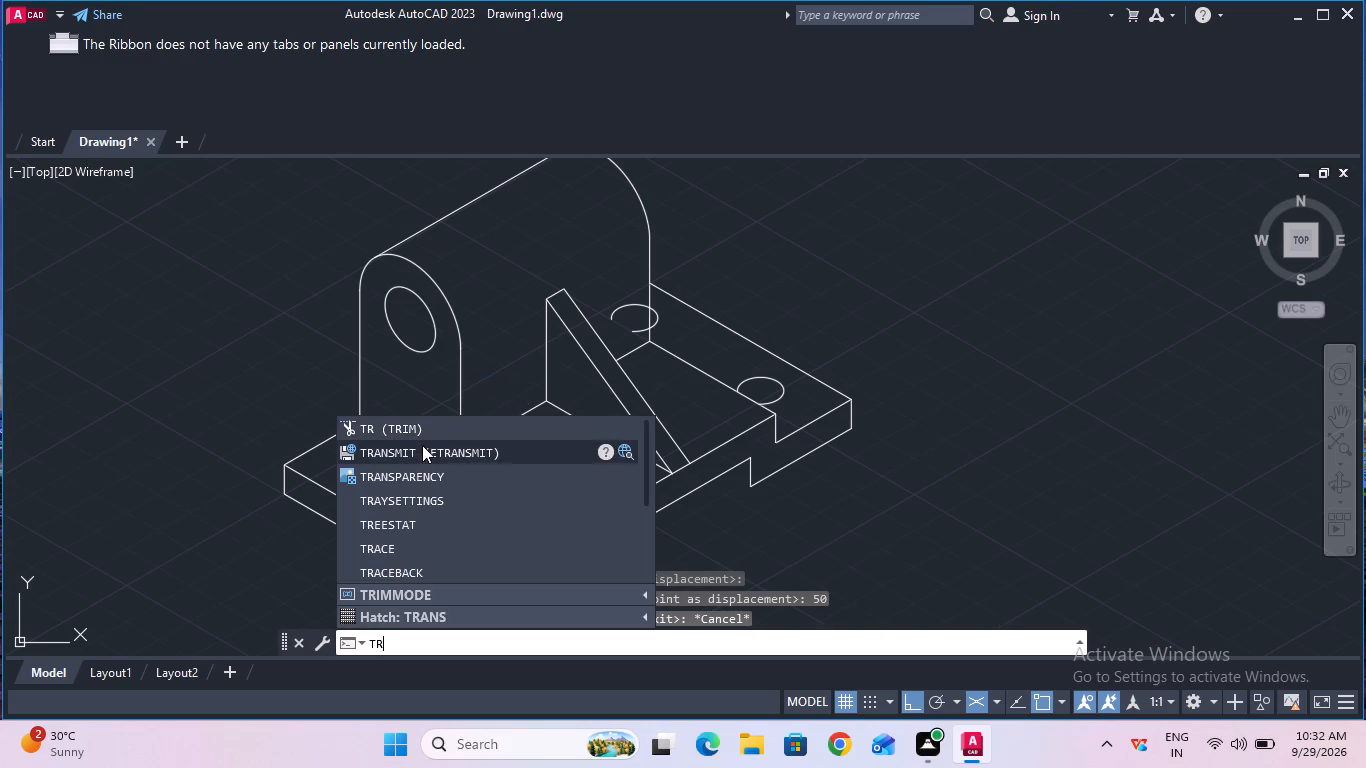
left_click(427, 430)
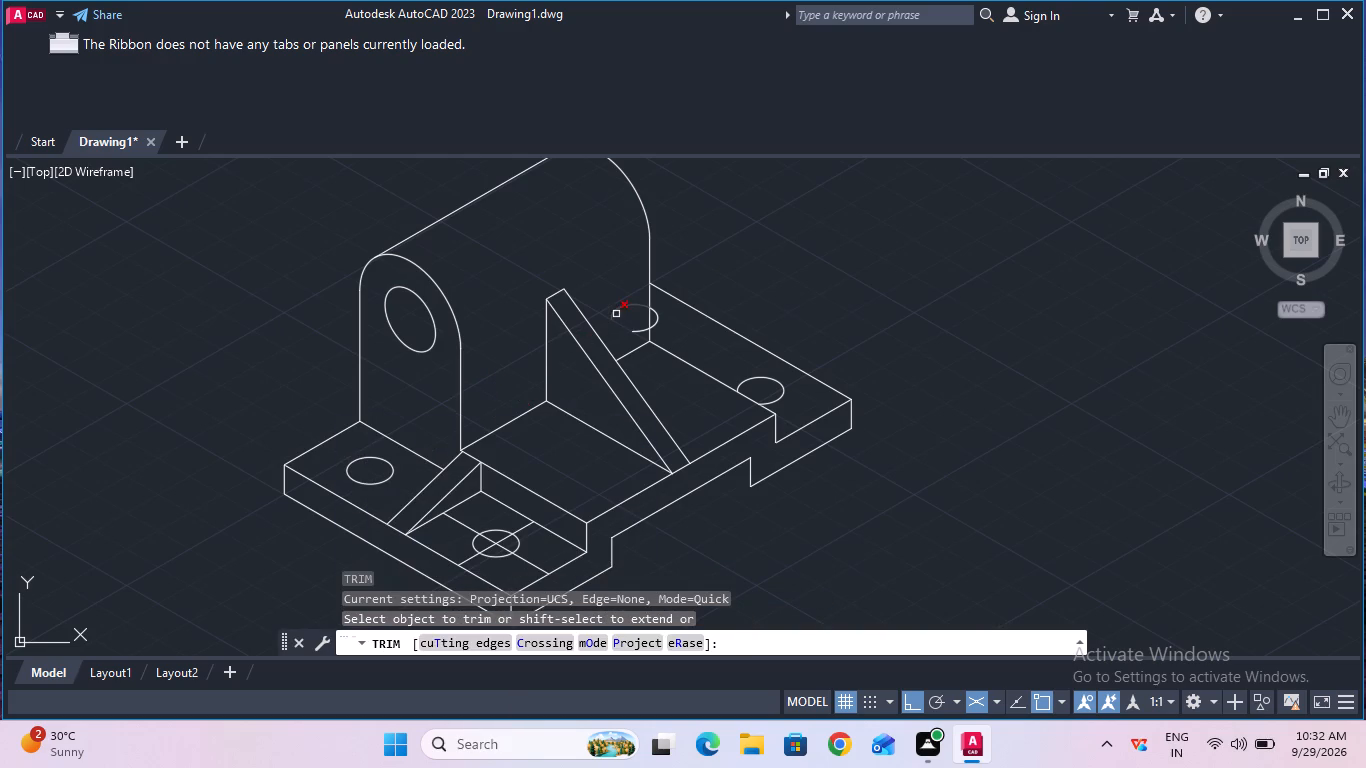
left_click(616, 313)
left_click(634, 333)
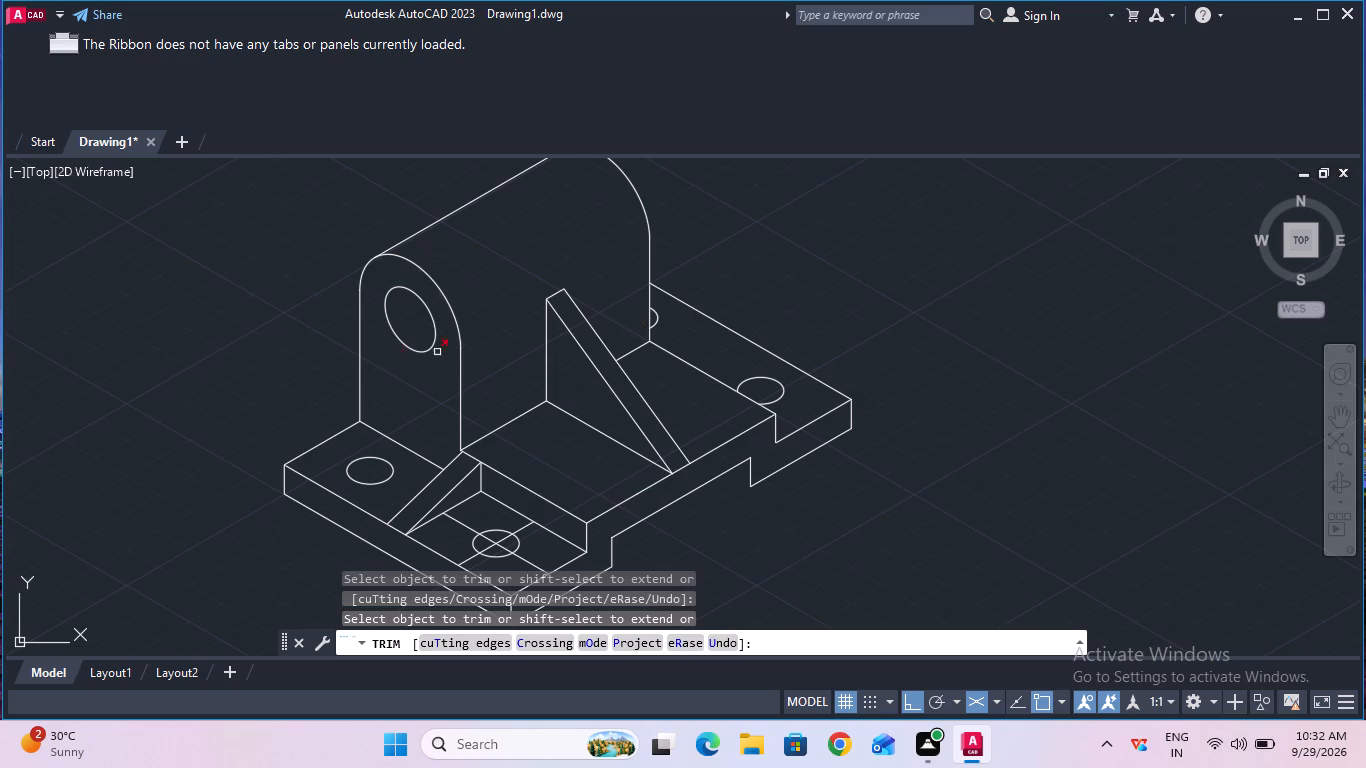
key("Escape")
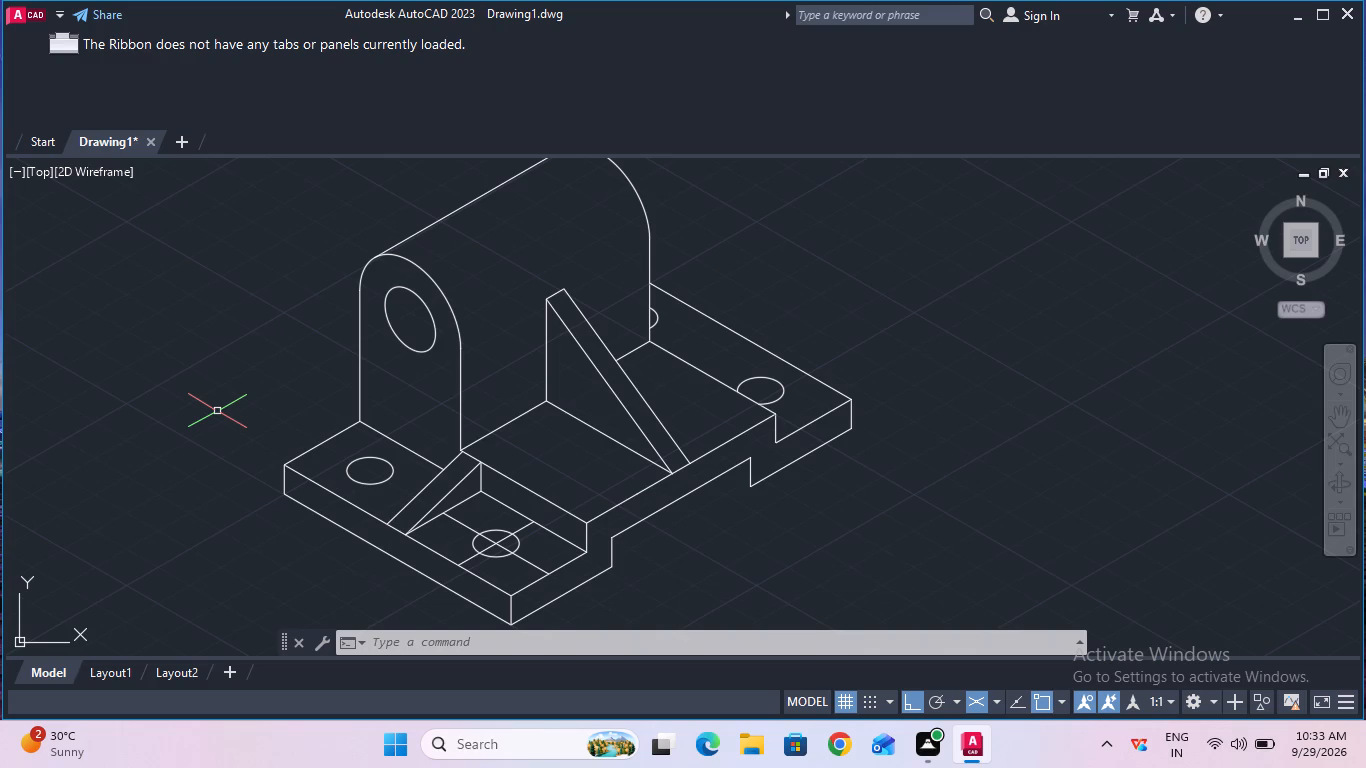
Draw a 75 mm line from the near lower step's inner bottom corner across the base toward the far lower step.
key("l")
type("ine")
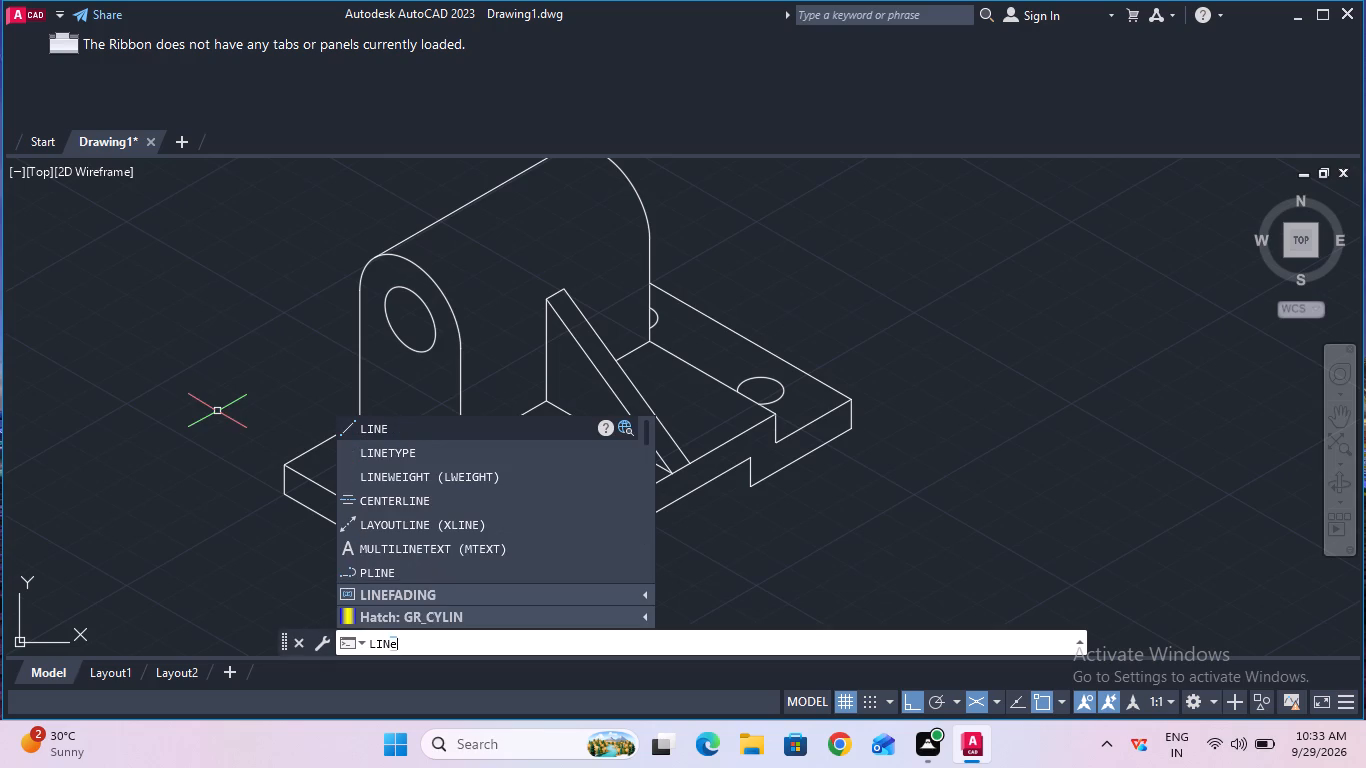
left_click(392, 429)
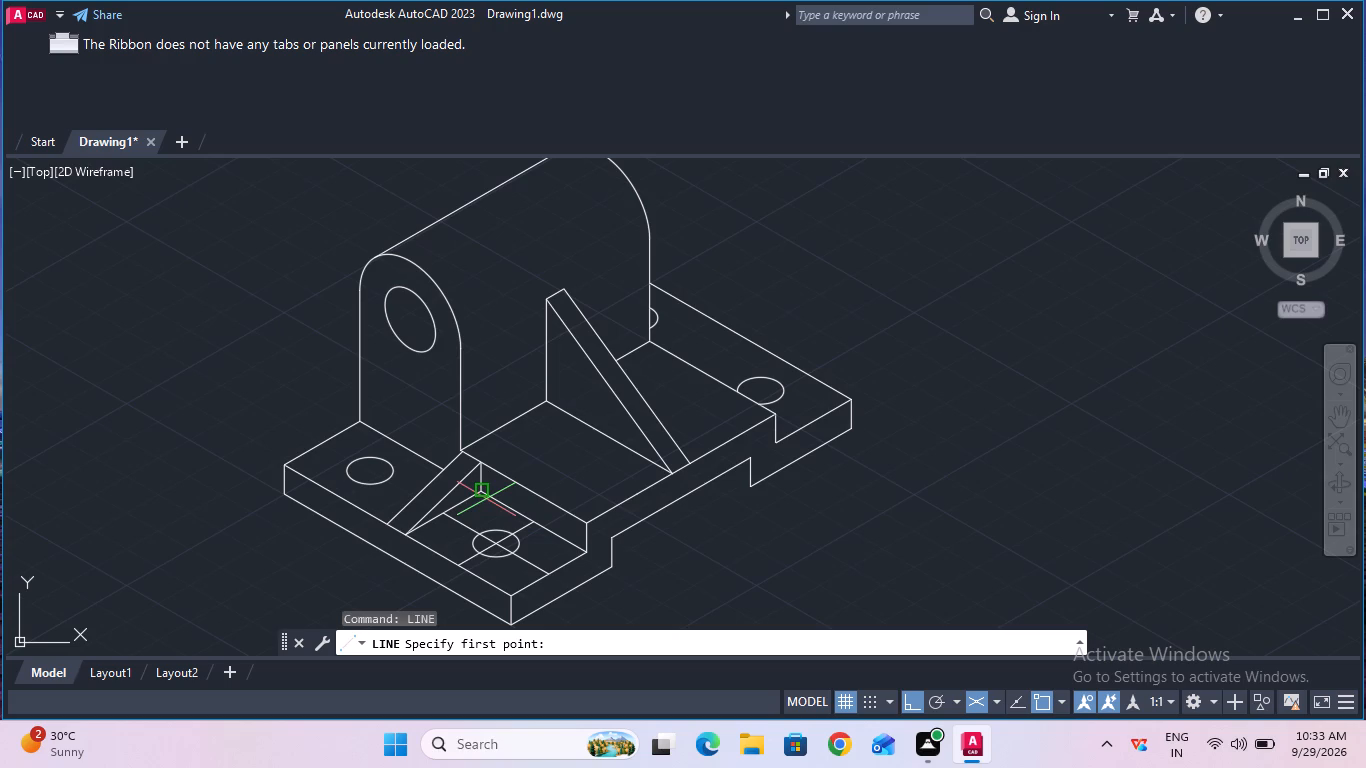
left_click(478, 494)
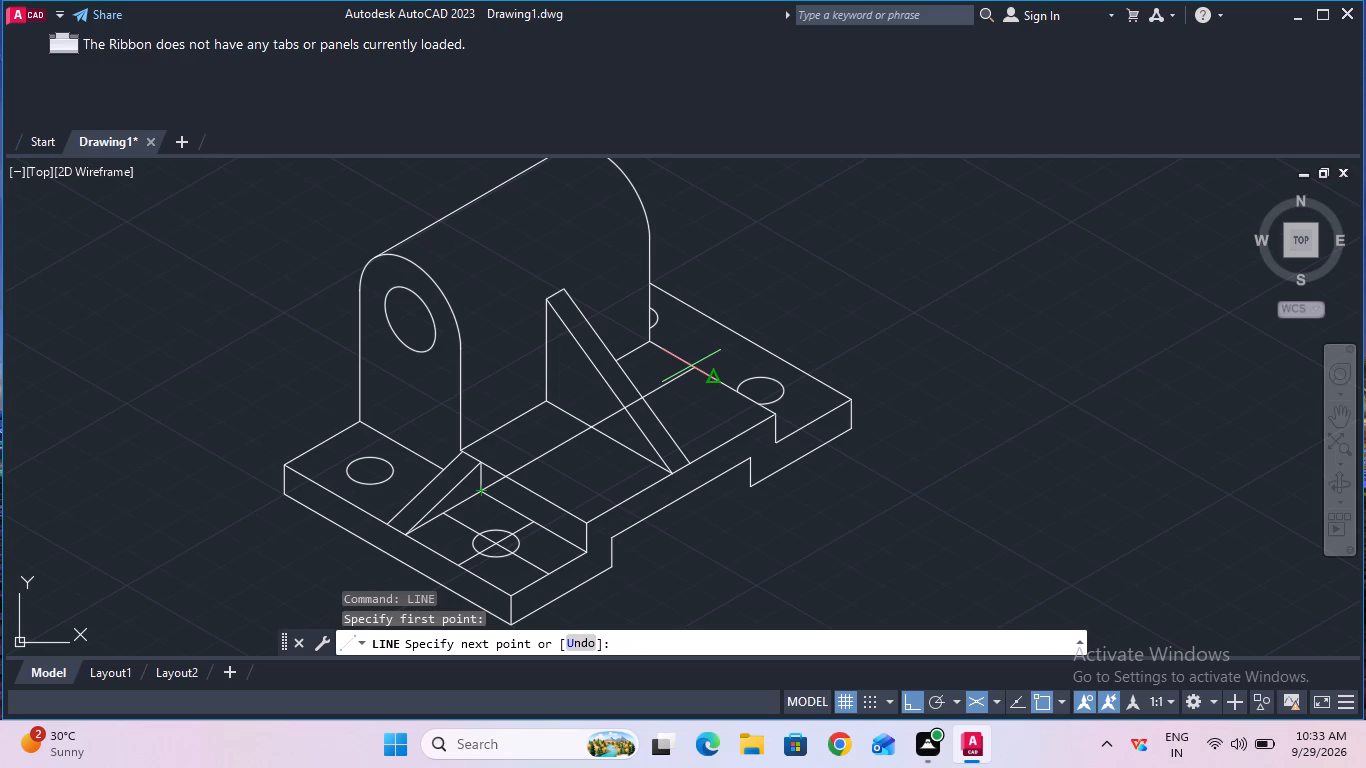
type("75")
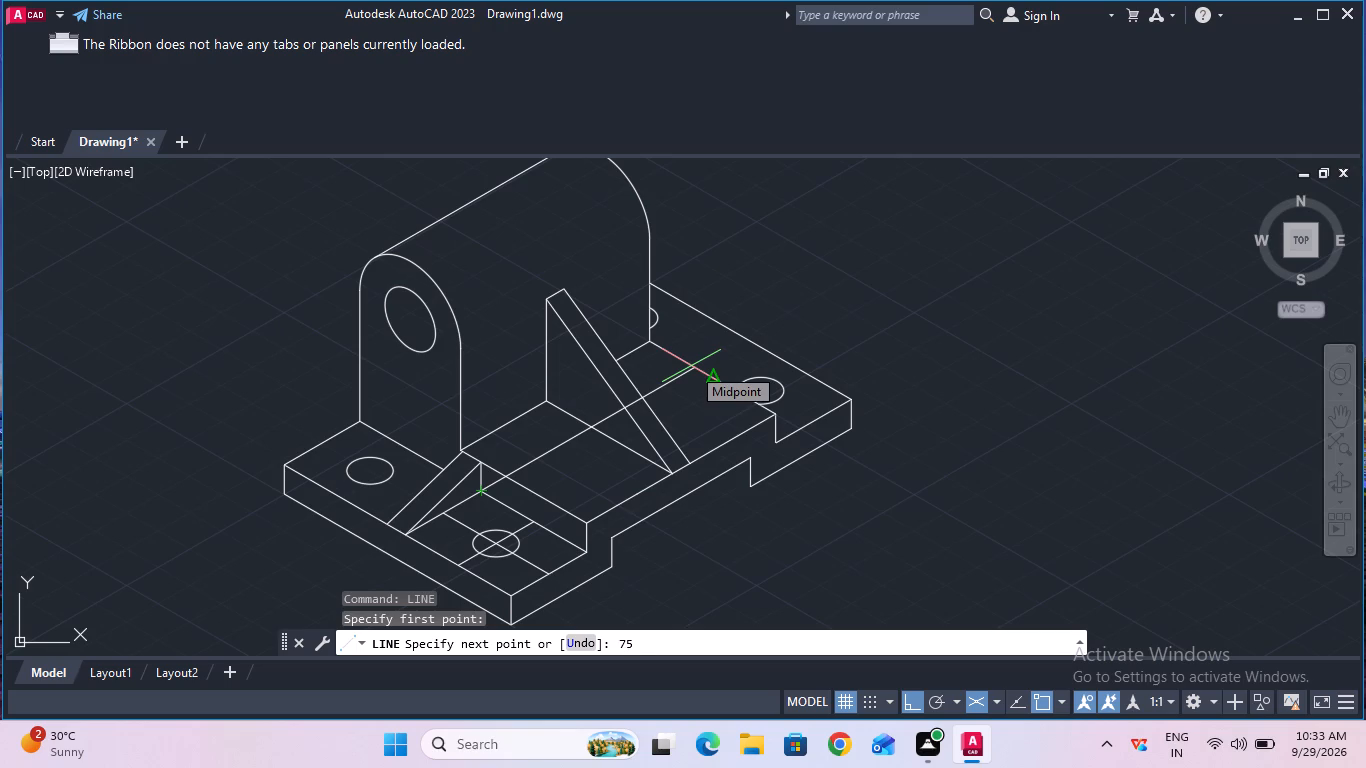
key("Return")
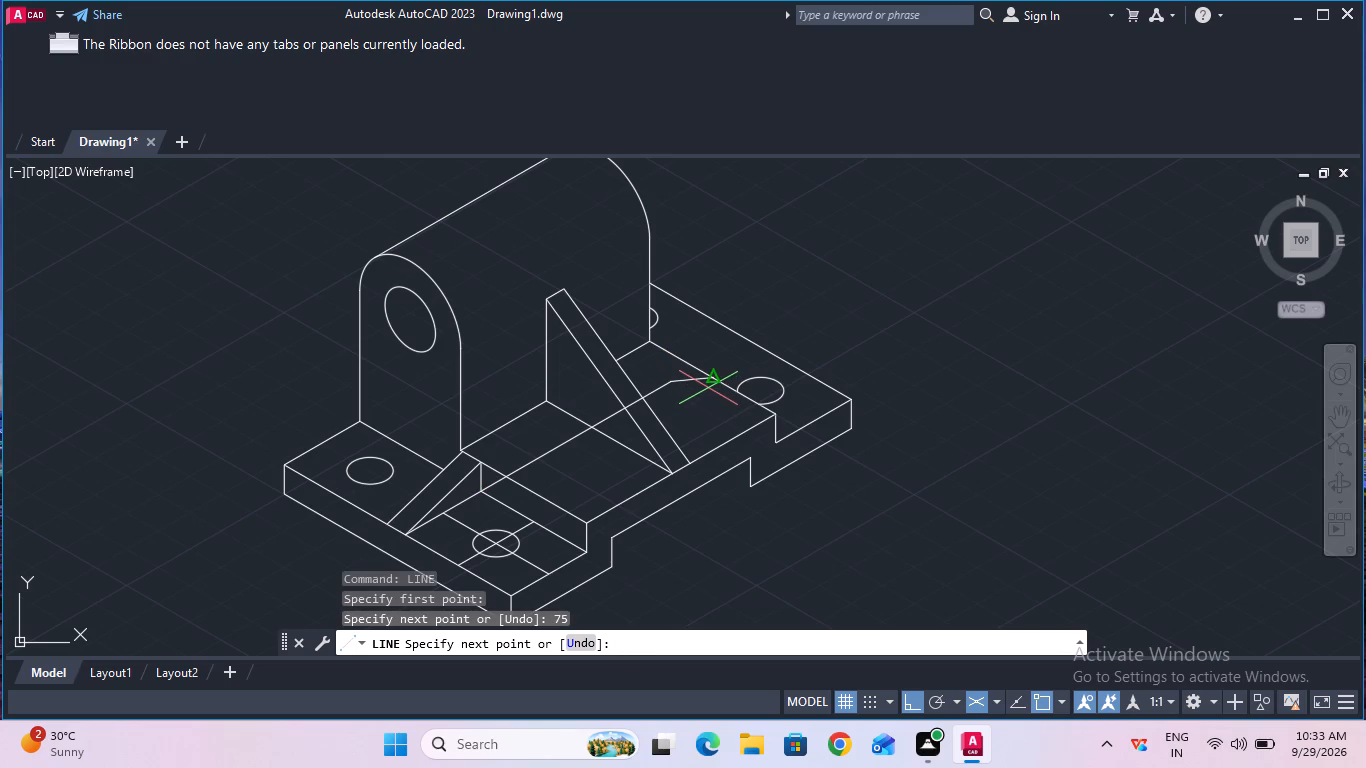
key("Escape")
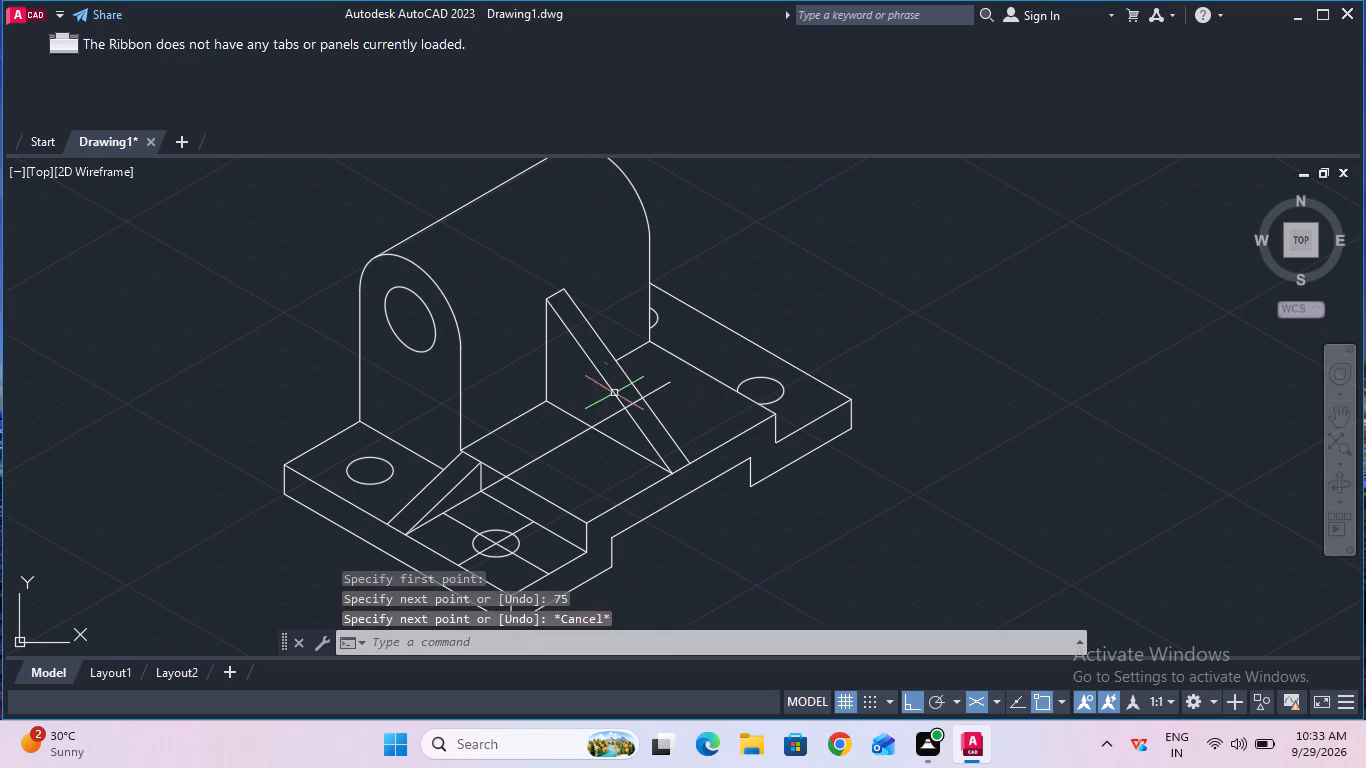
Extend the 75 mm line across the raised base's edge to the far lower step's outer long edge.
type("ext")
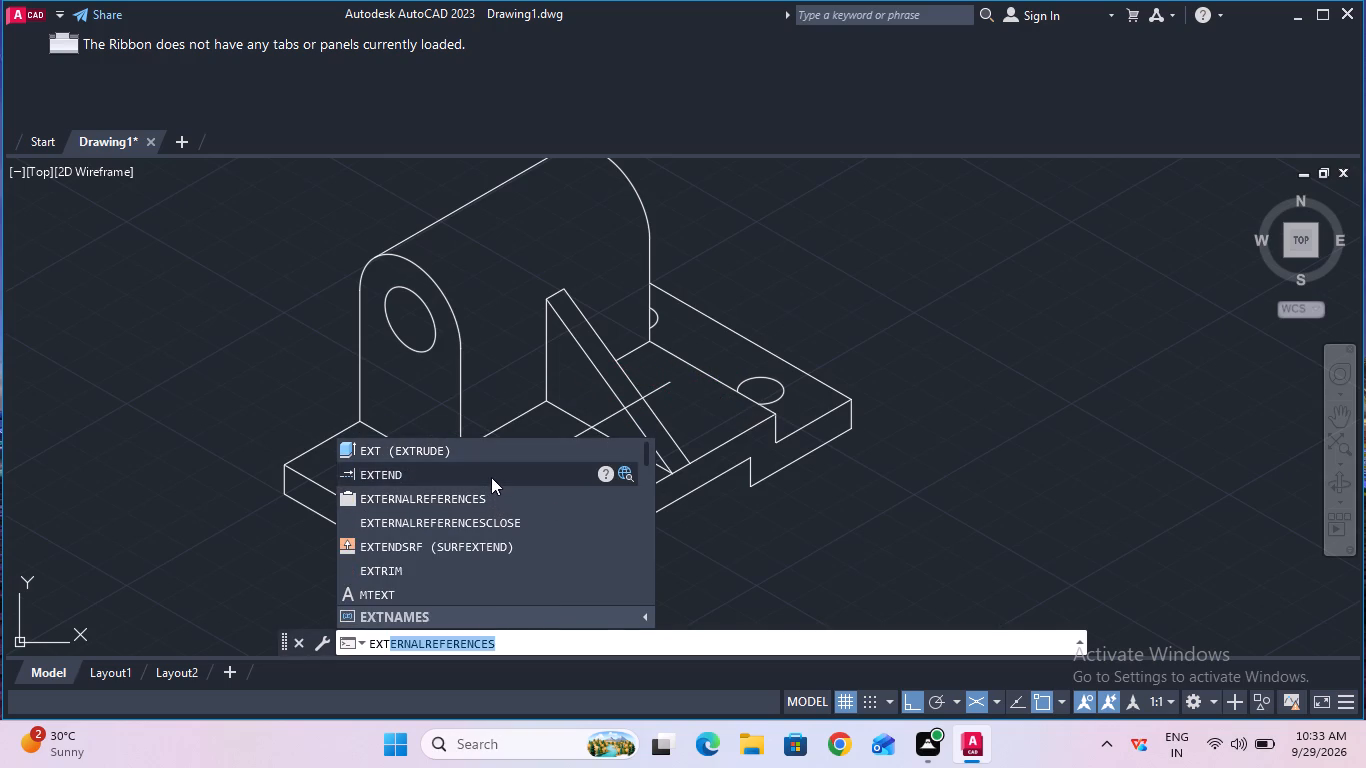
left_click(491, 477)
left_click(663, 384)
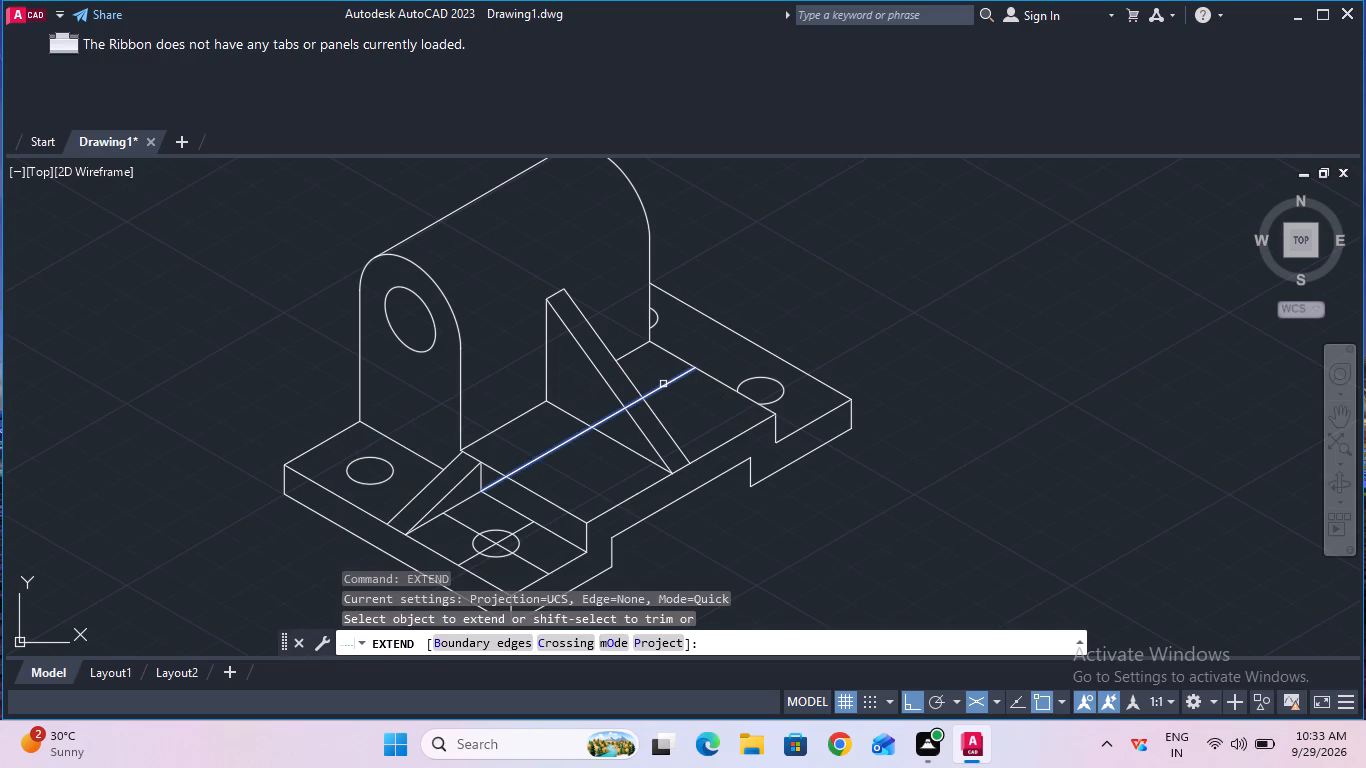
left_click(681, 376)
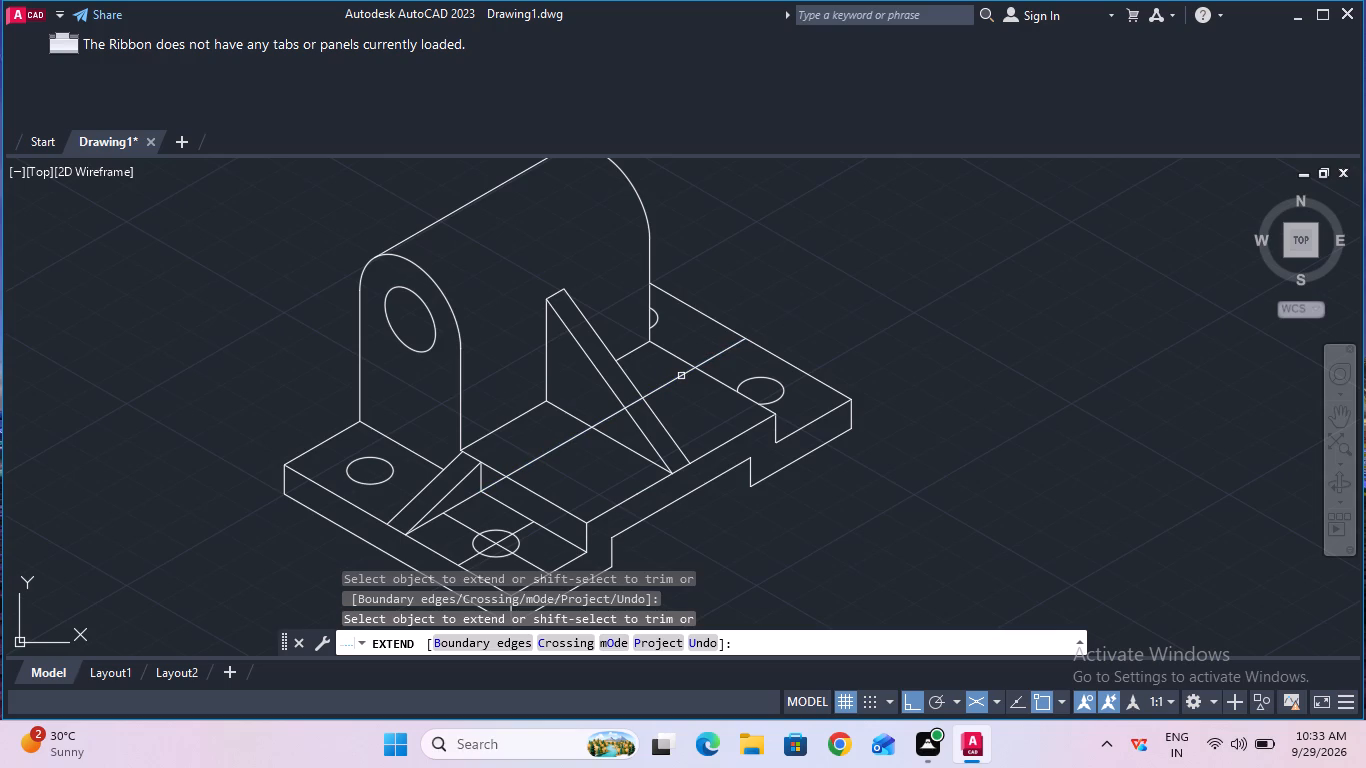
key("Escape")
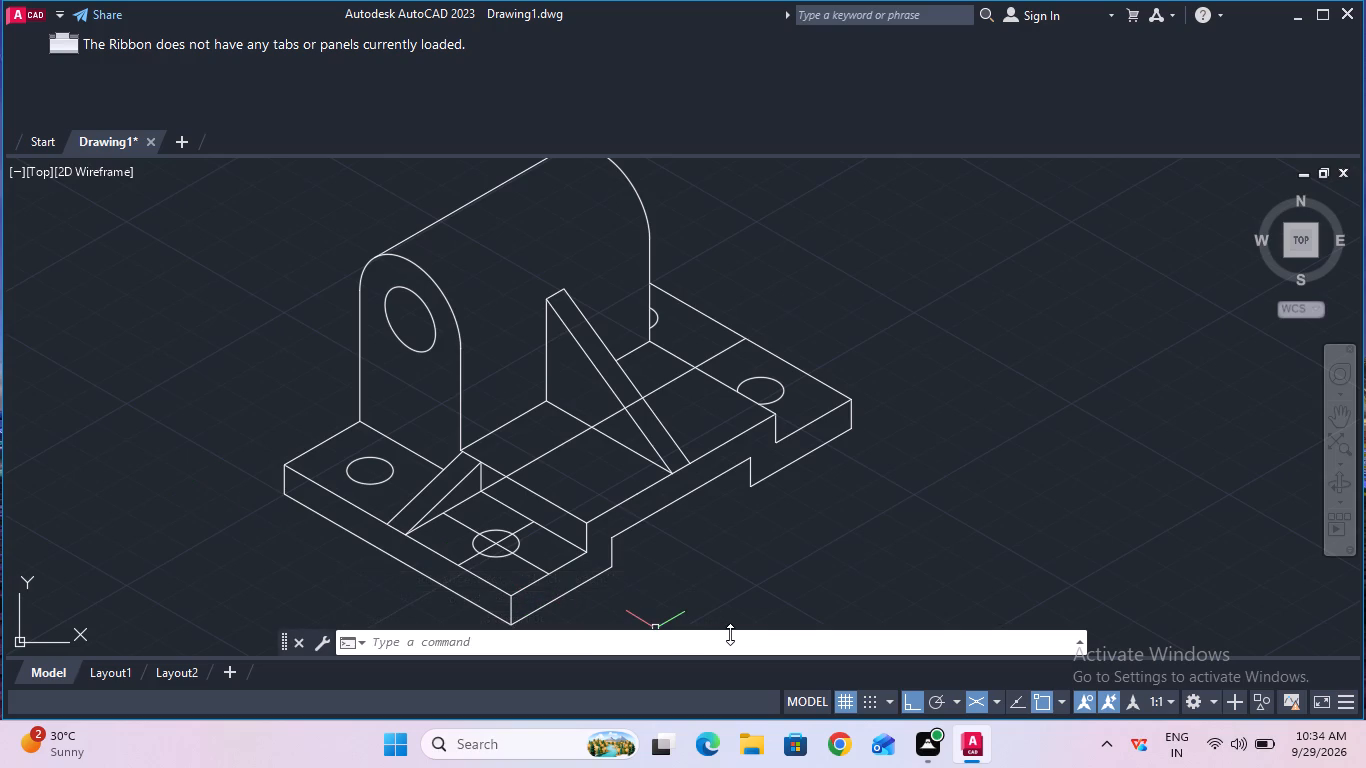
With Ortho off, draw a 10 mm slanted line from the extended line's end on the outer edge back toward the raised base.
left_click(906, 689)
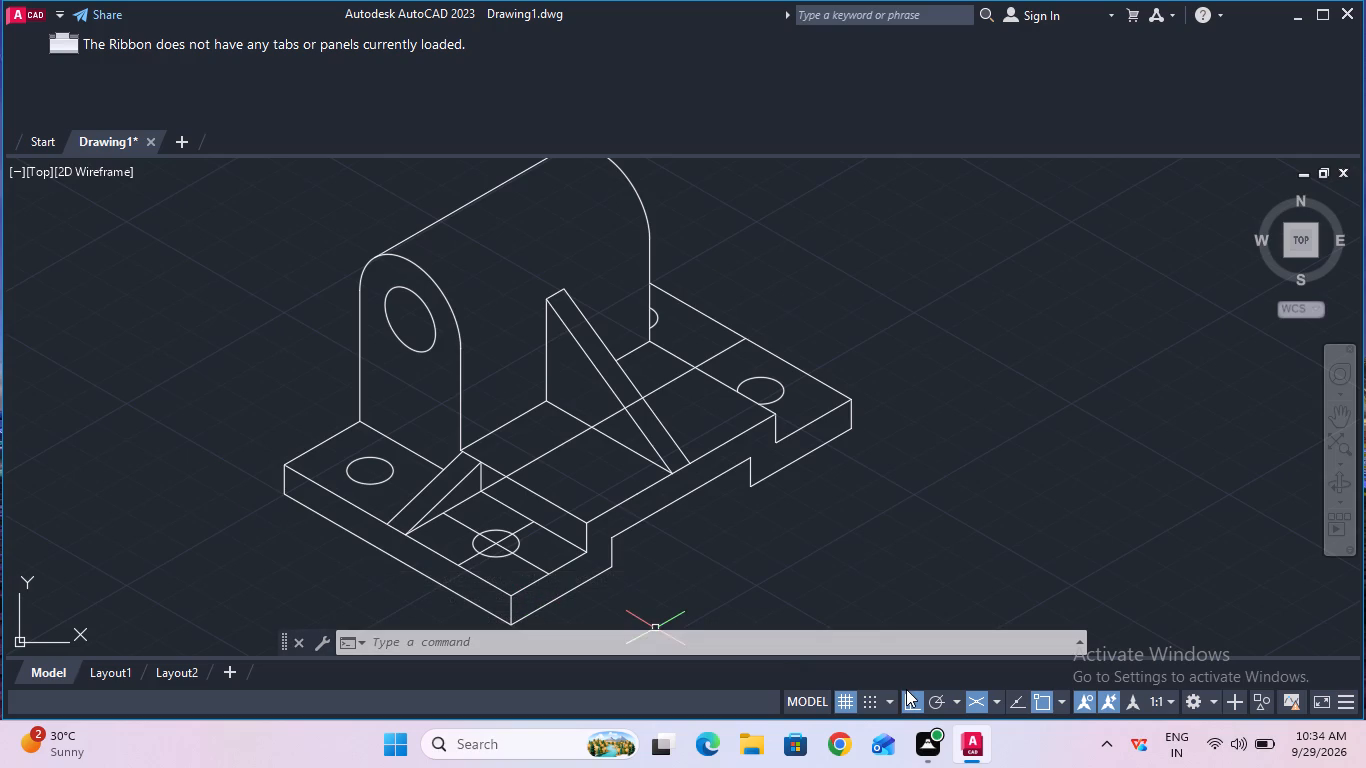
left_click(906, 694)
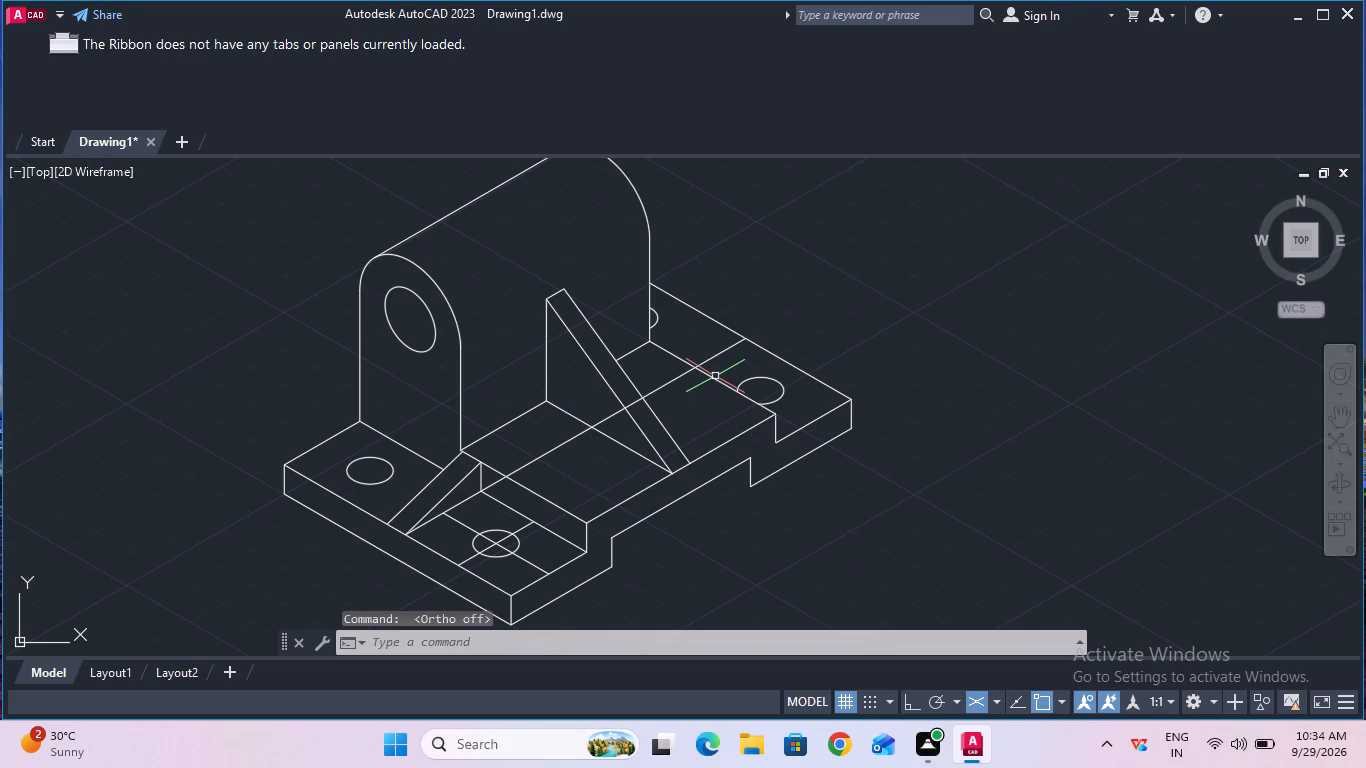
scroll(700, 335, "up", 2, "ctrl")
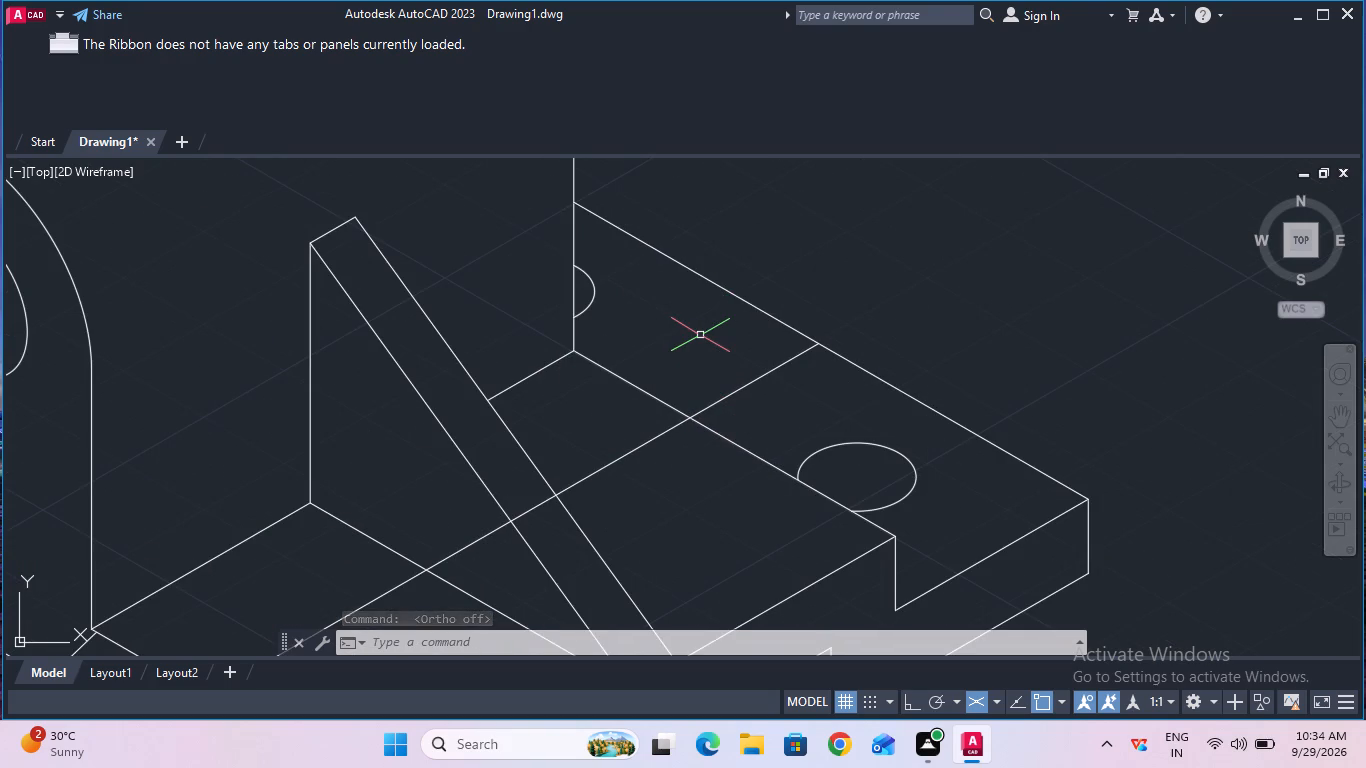
type("lin")
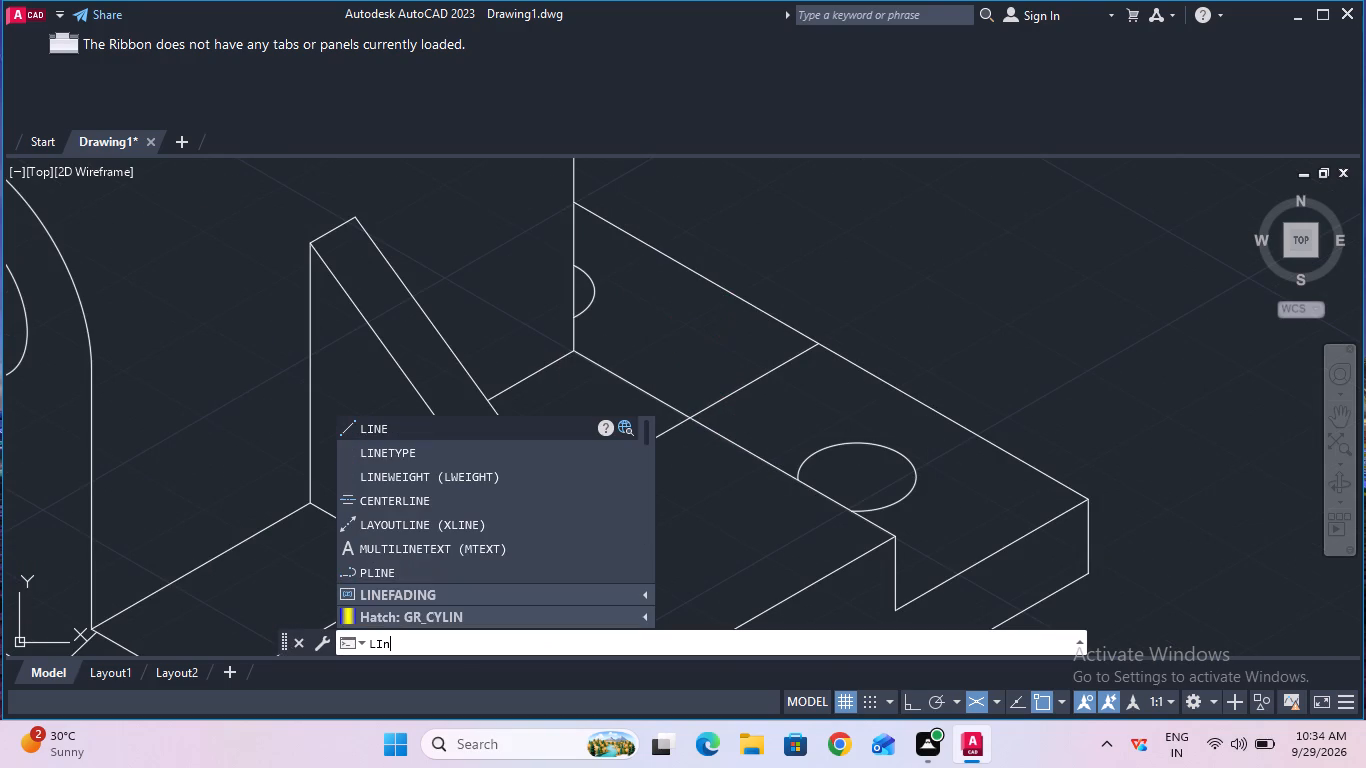
left_click(540, 420)
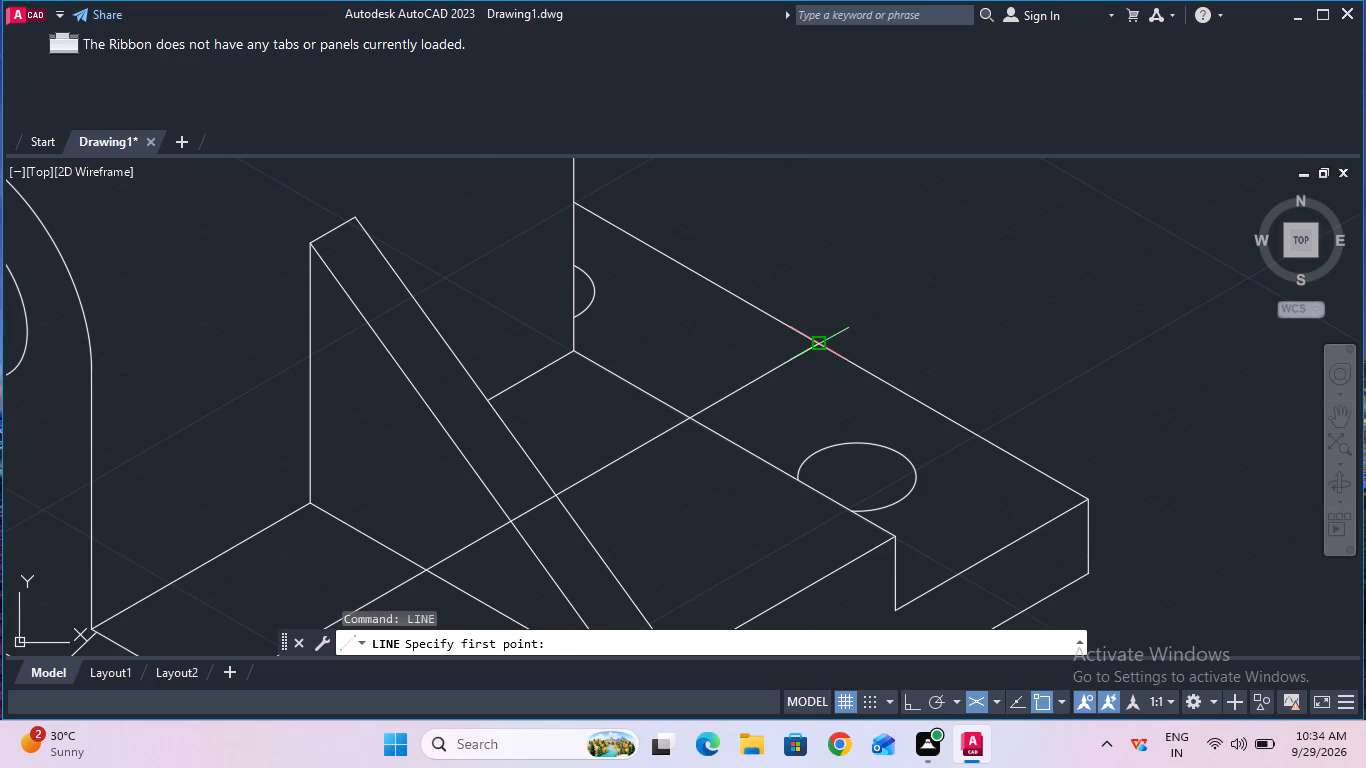
left_click(817, 341)
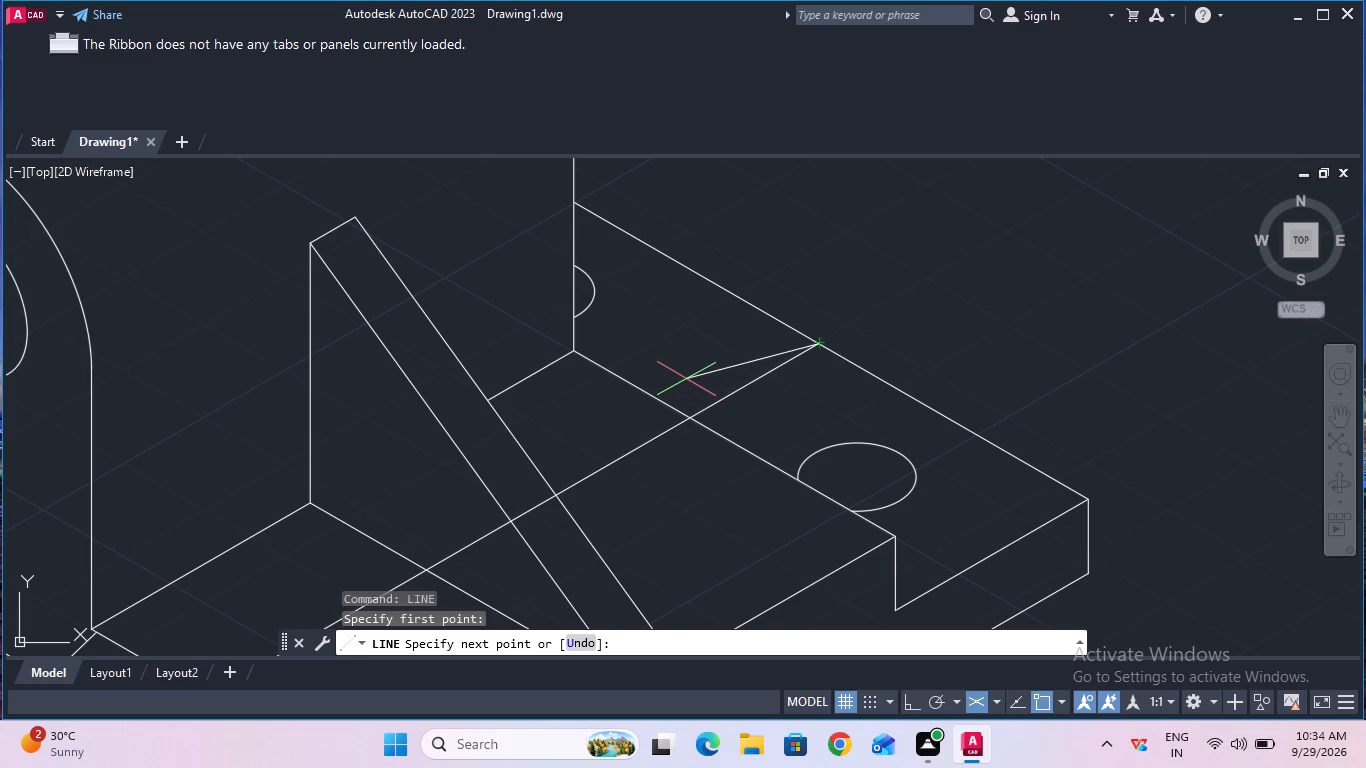
key("1")
key("0")
key("Return")
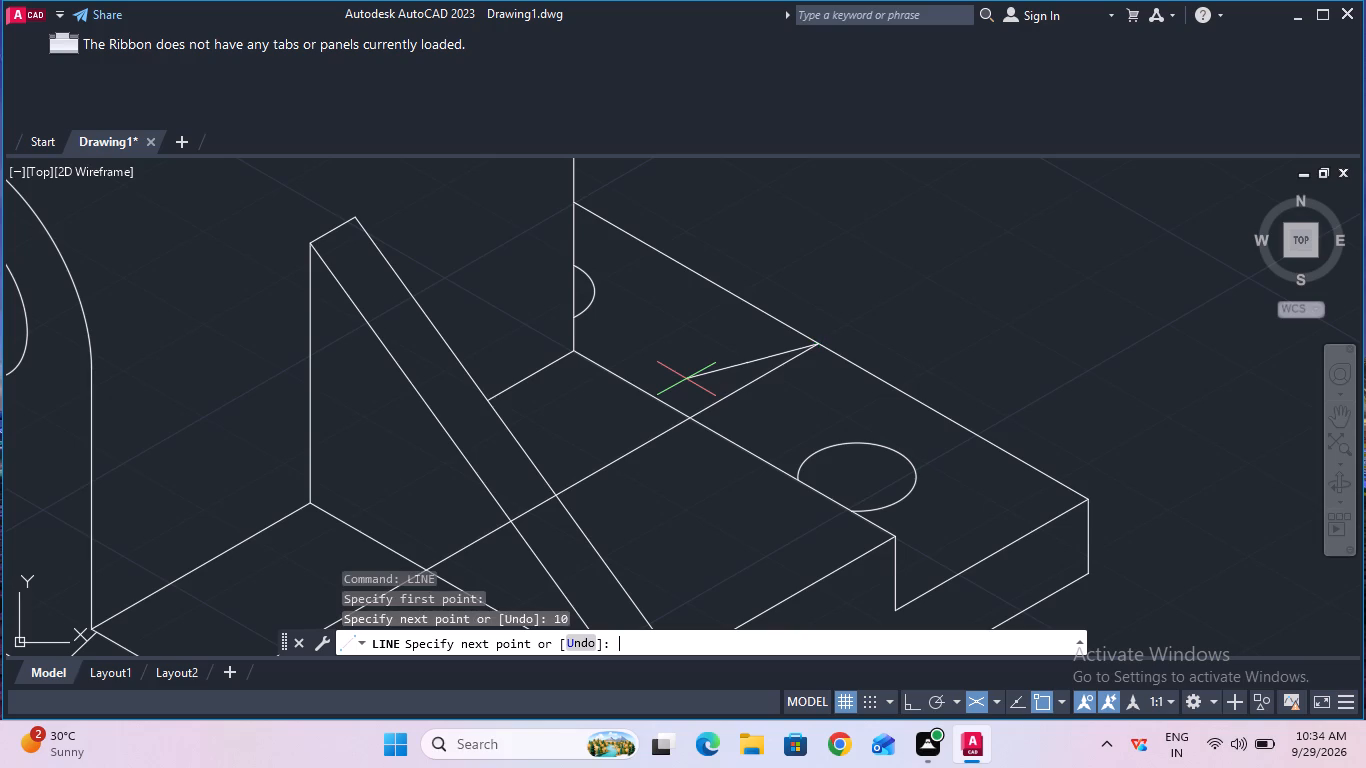
key("Return")
key("Escape")
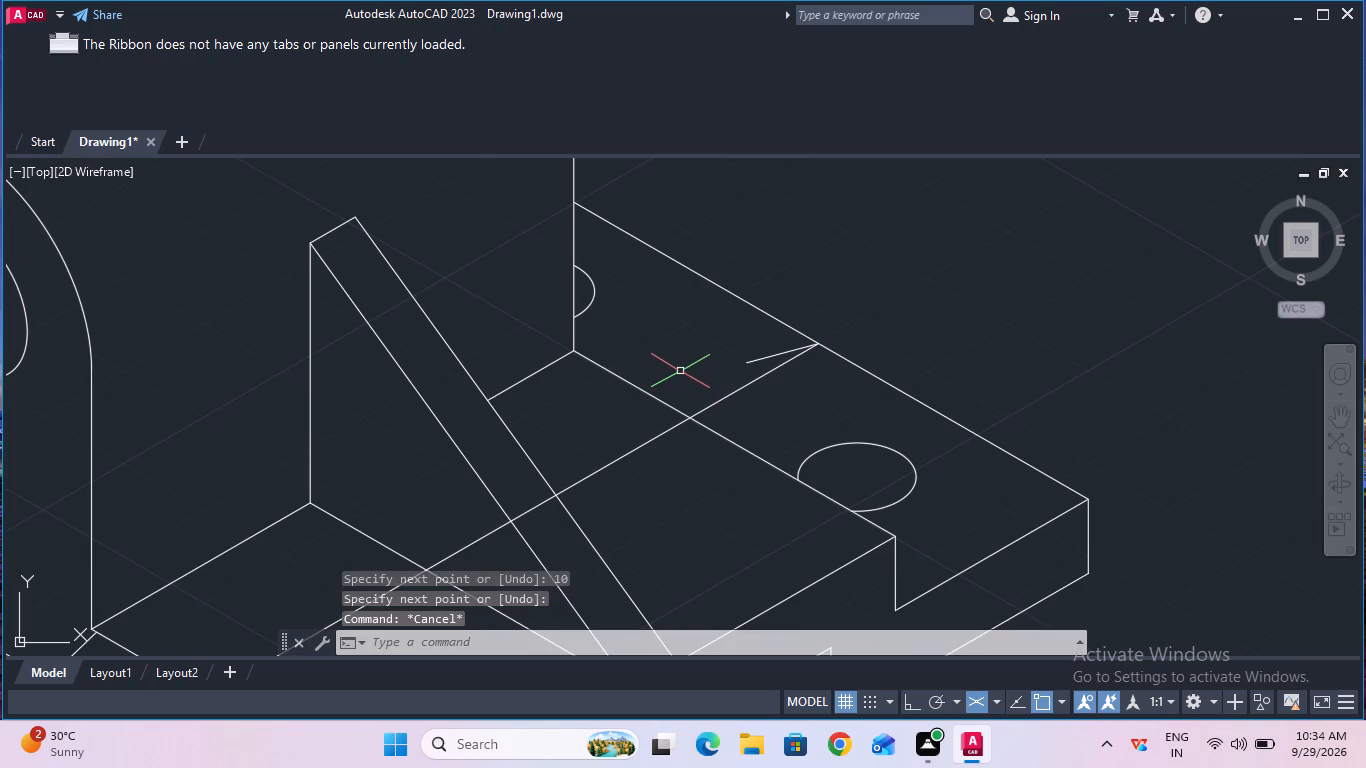
Extend the 10 mm slanted line to the raised base's long top edge beside the far lower step.
type("ex")
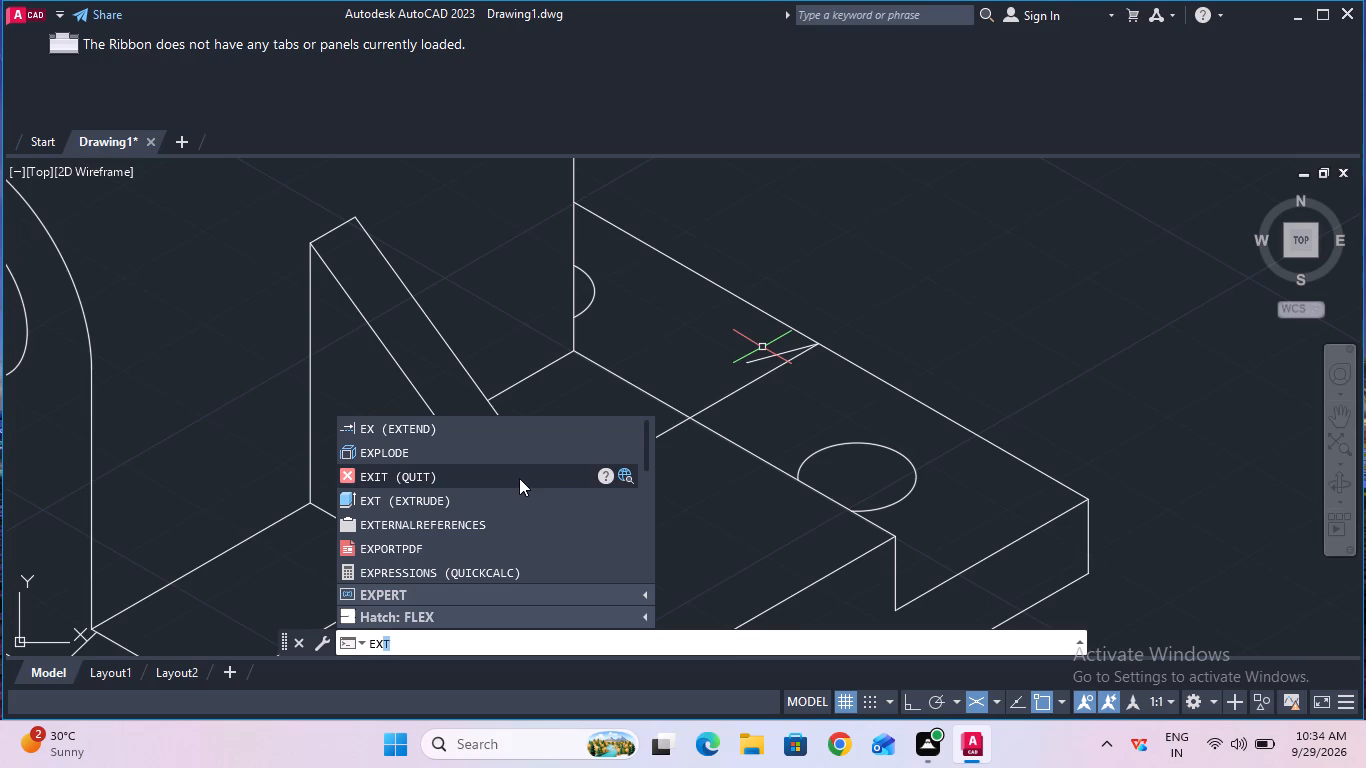
left_click(530, 422)
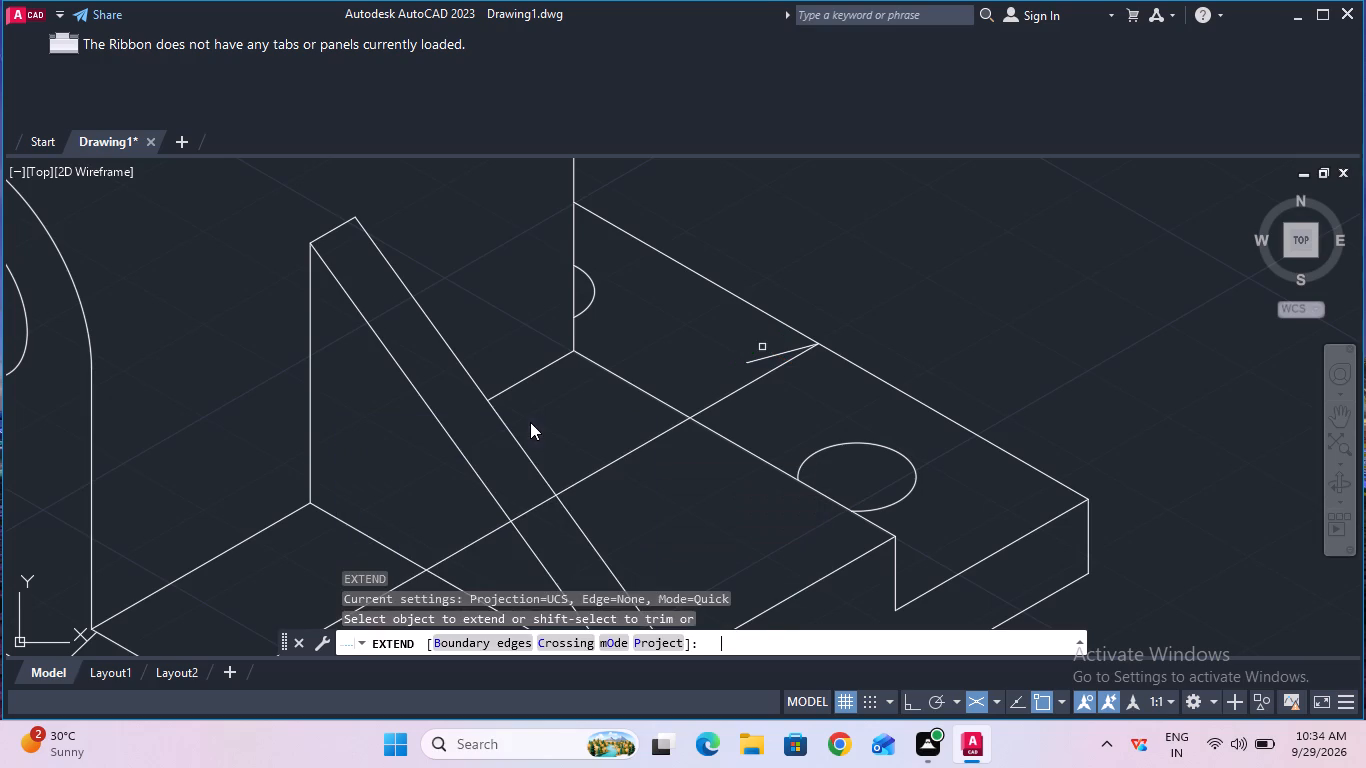
left_click(752, 363)
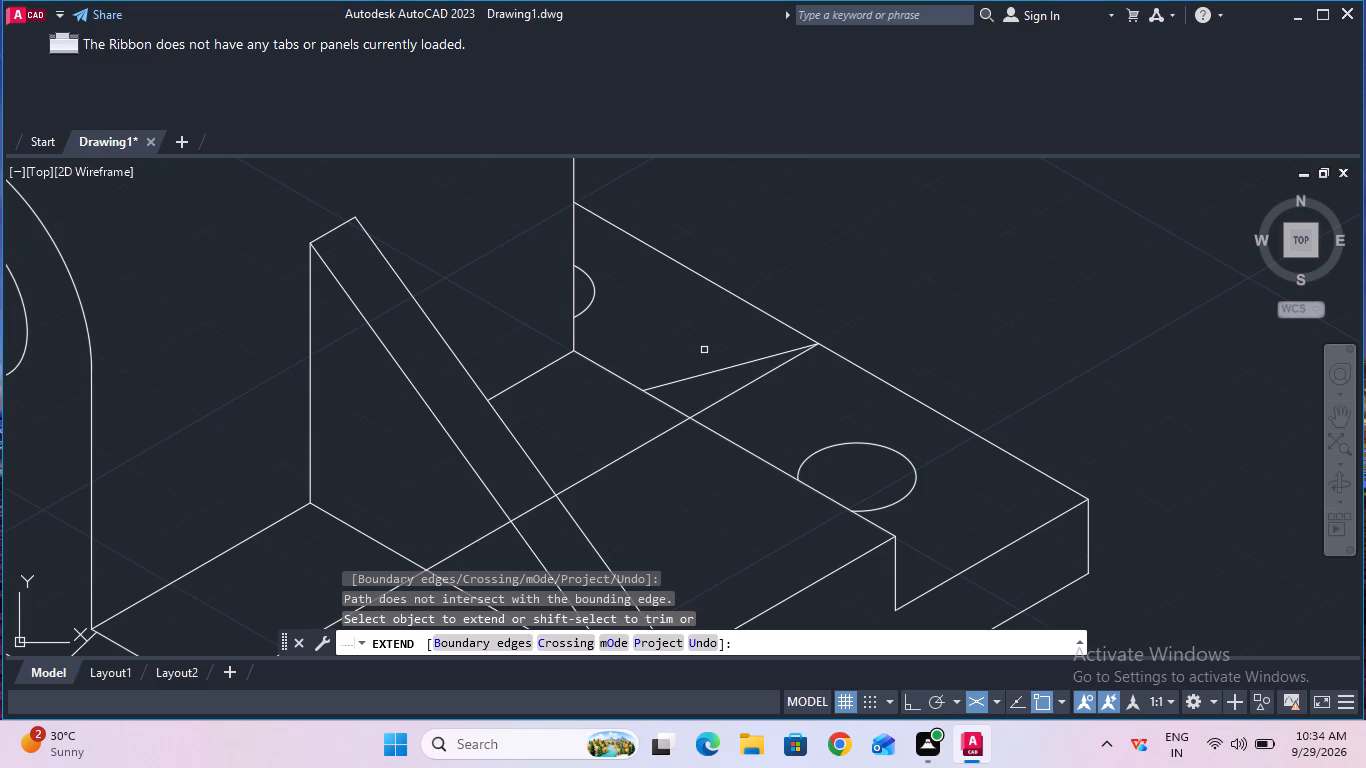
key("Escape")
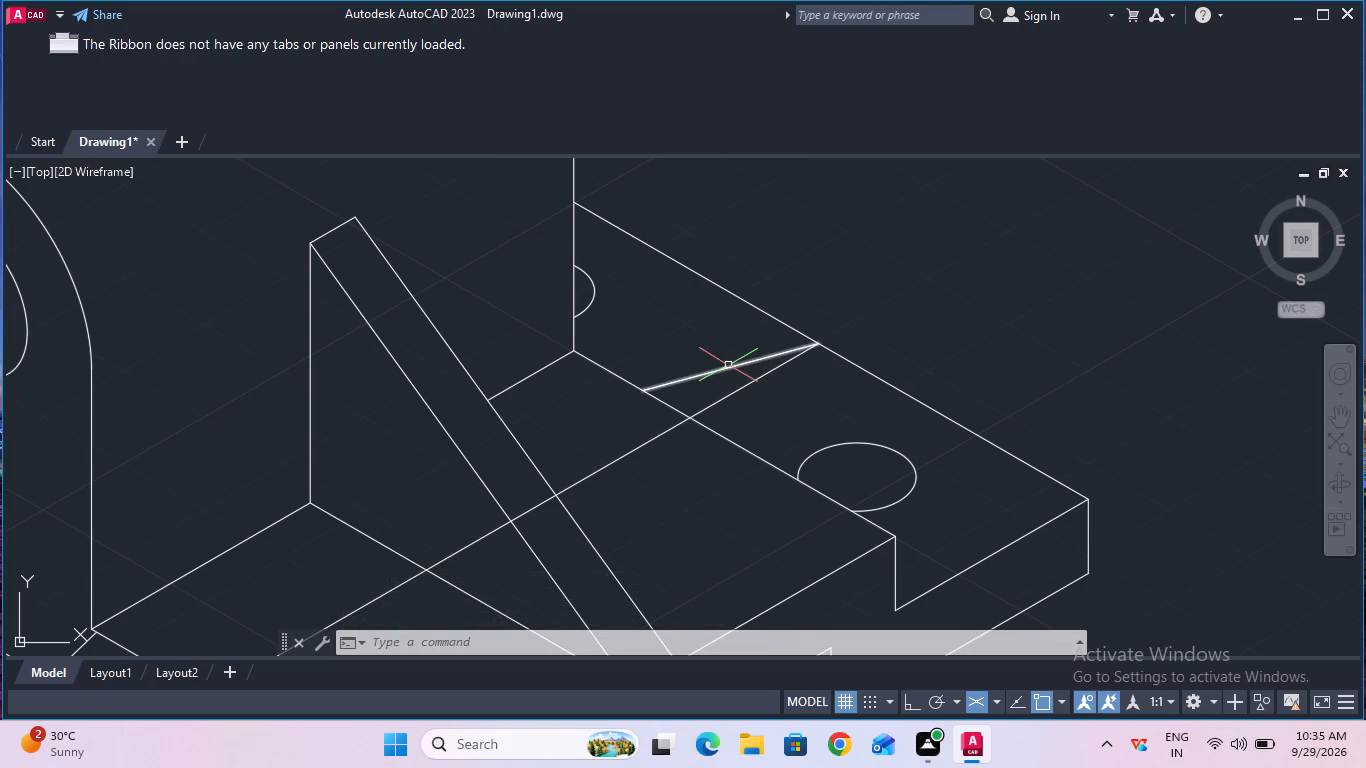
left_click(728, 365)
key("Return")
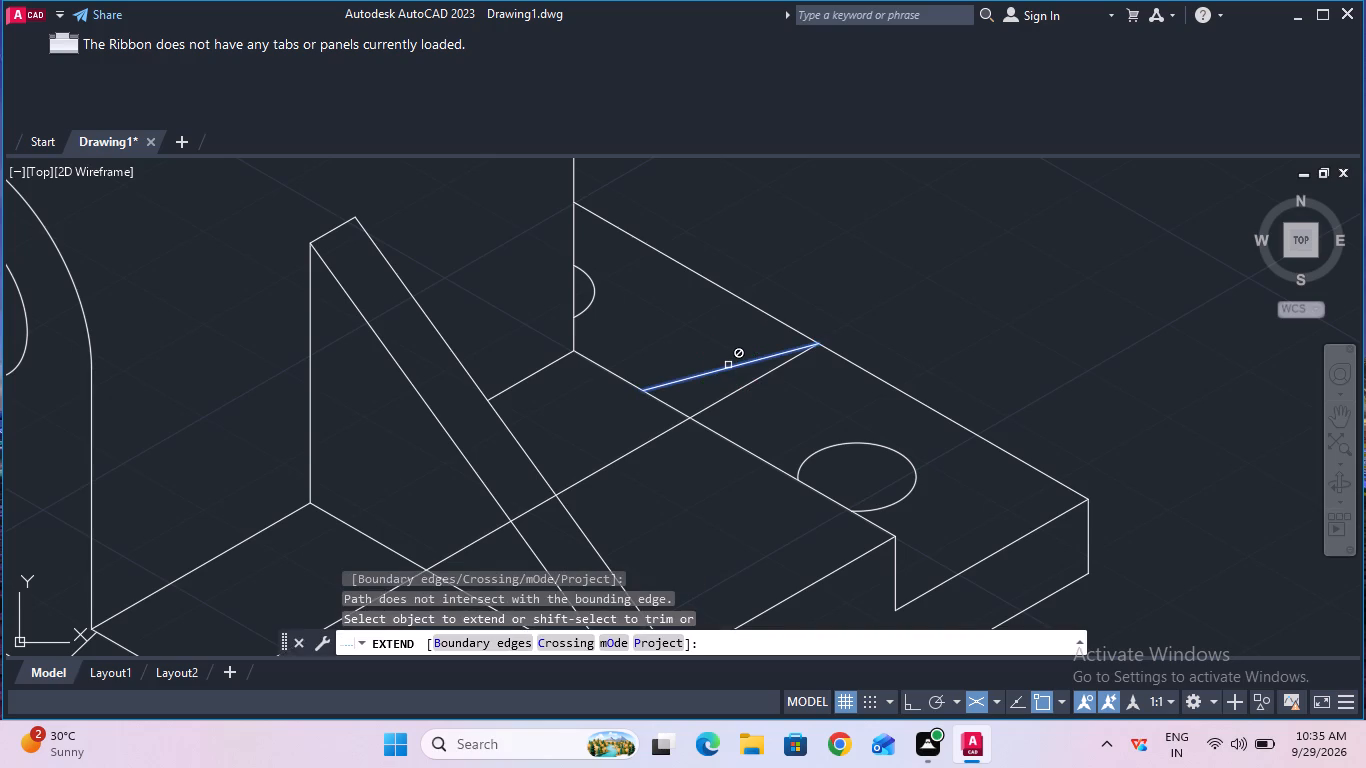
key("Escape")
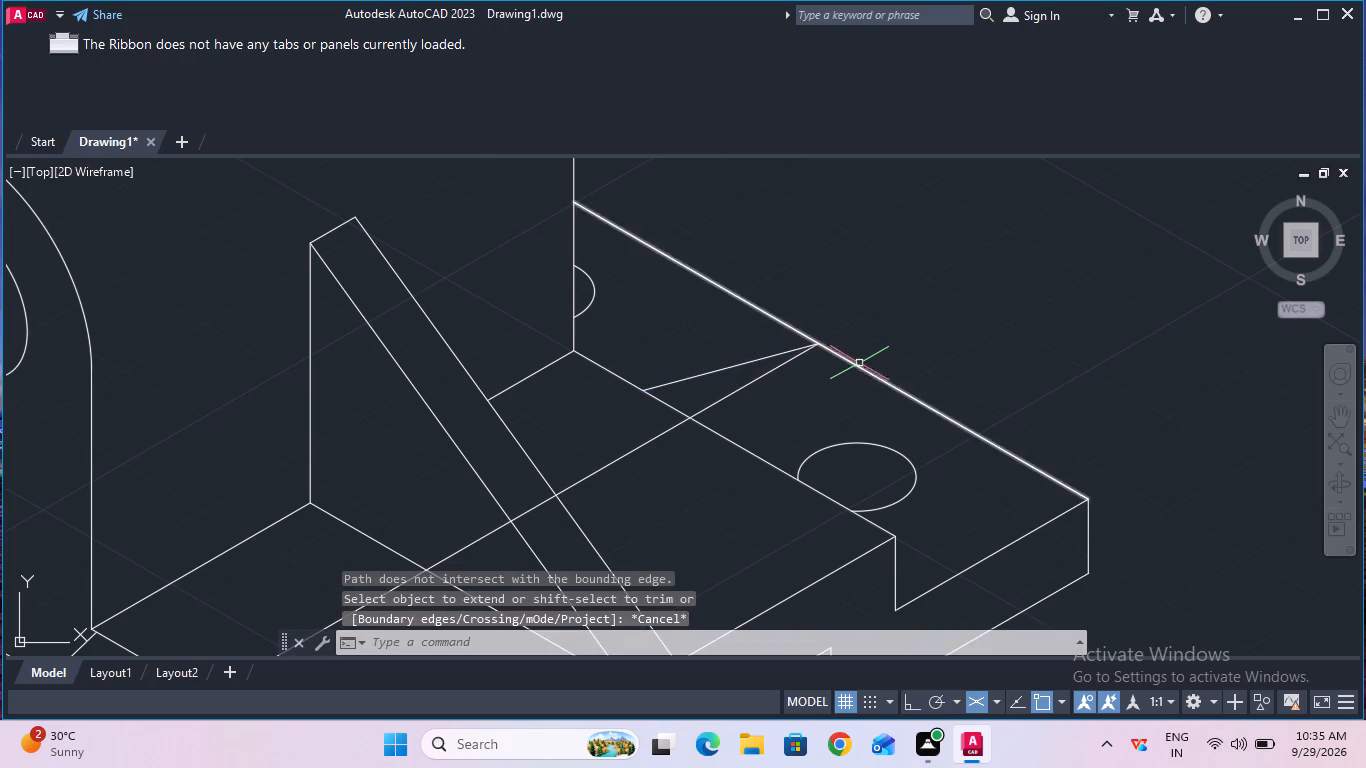
Copy the slanted line on the far lower step 7 mm along the step toward the upright bearing block.
key("c")
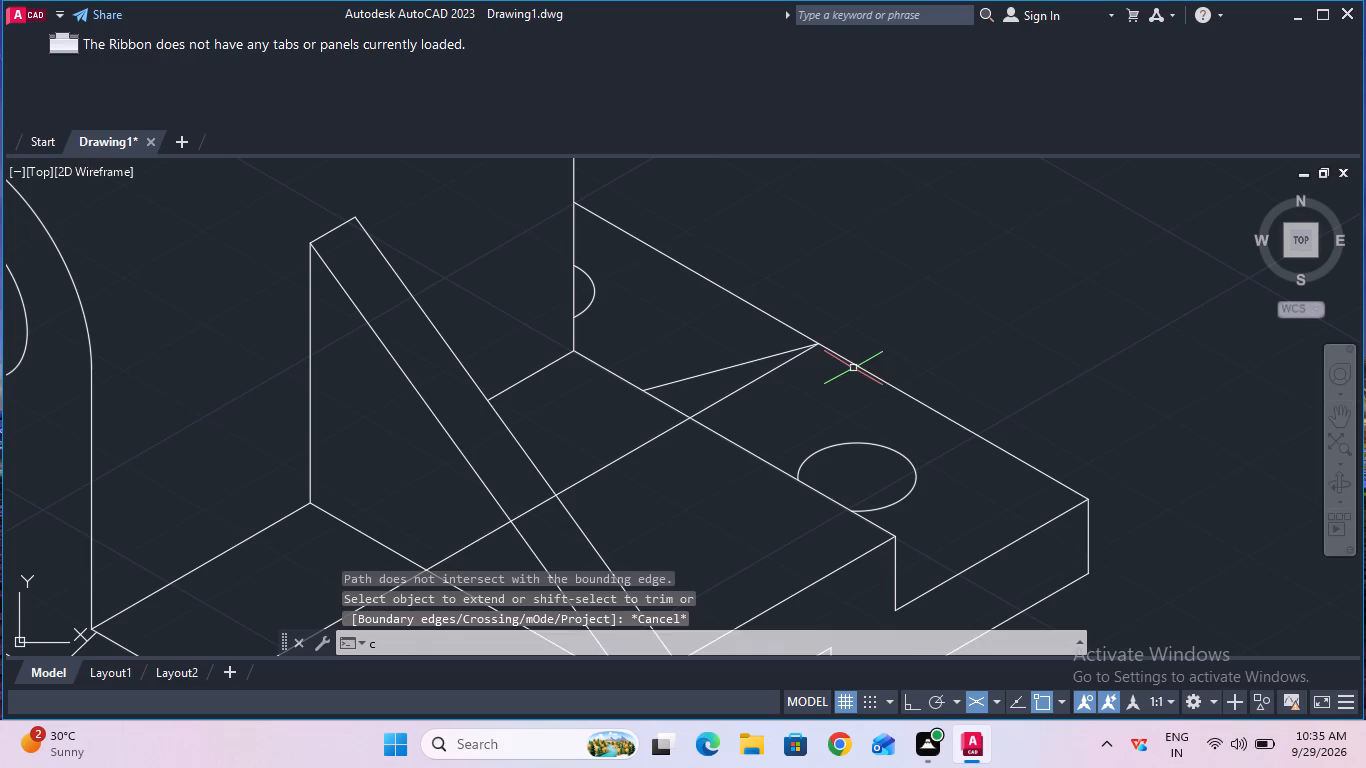
type("opy")
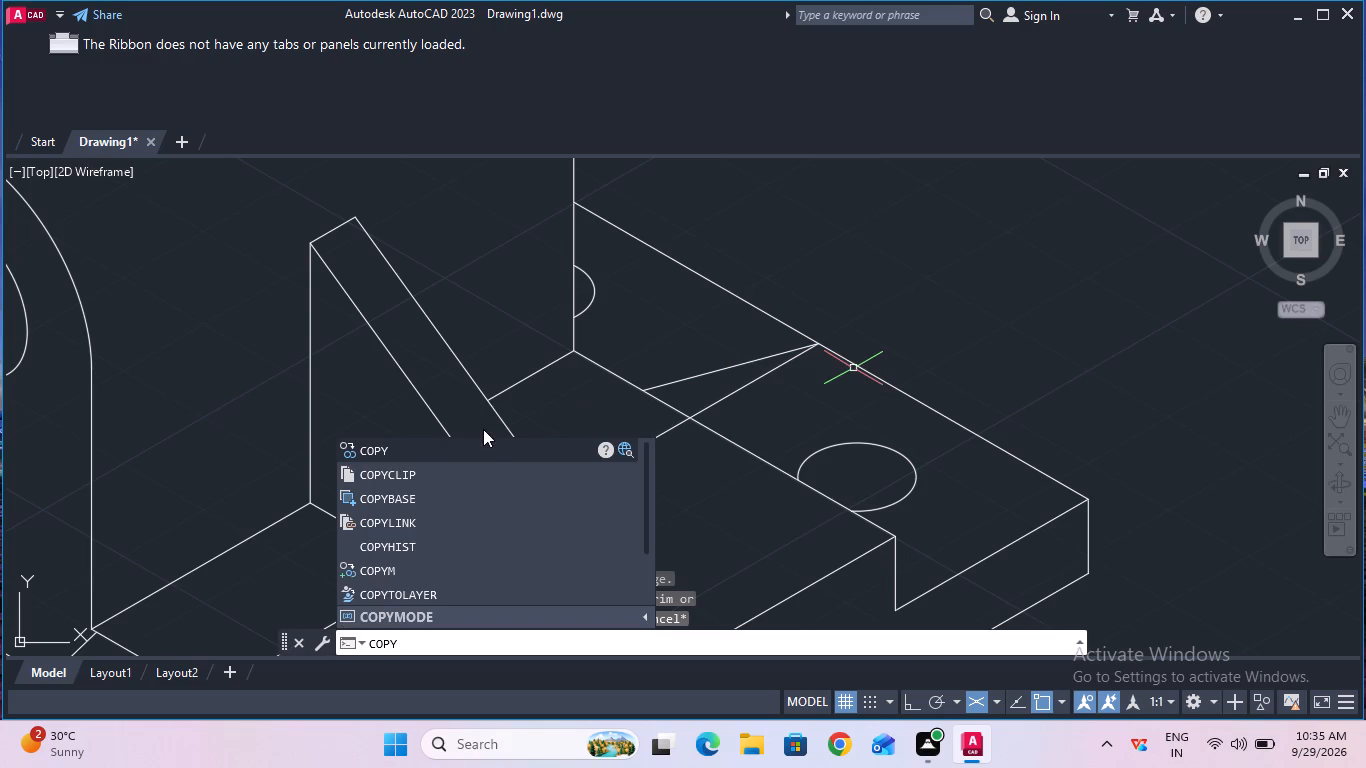
left_click(479, 449)
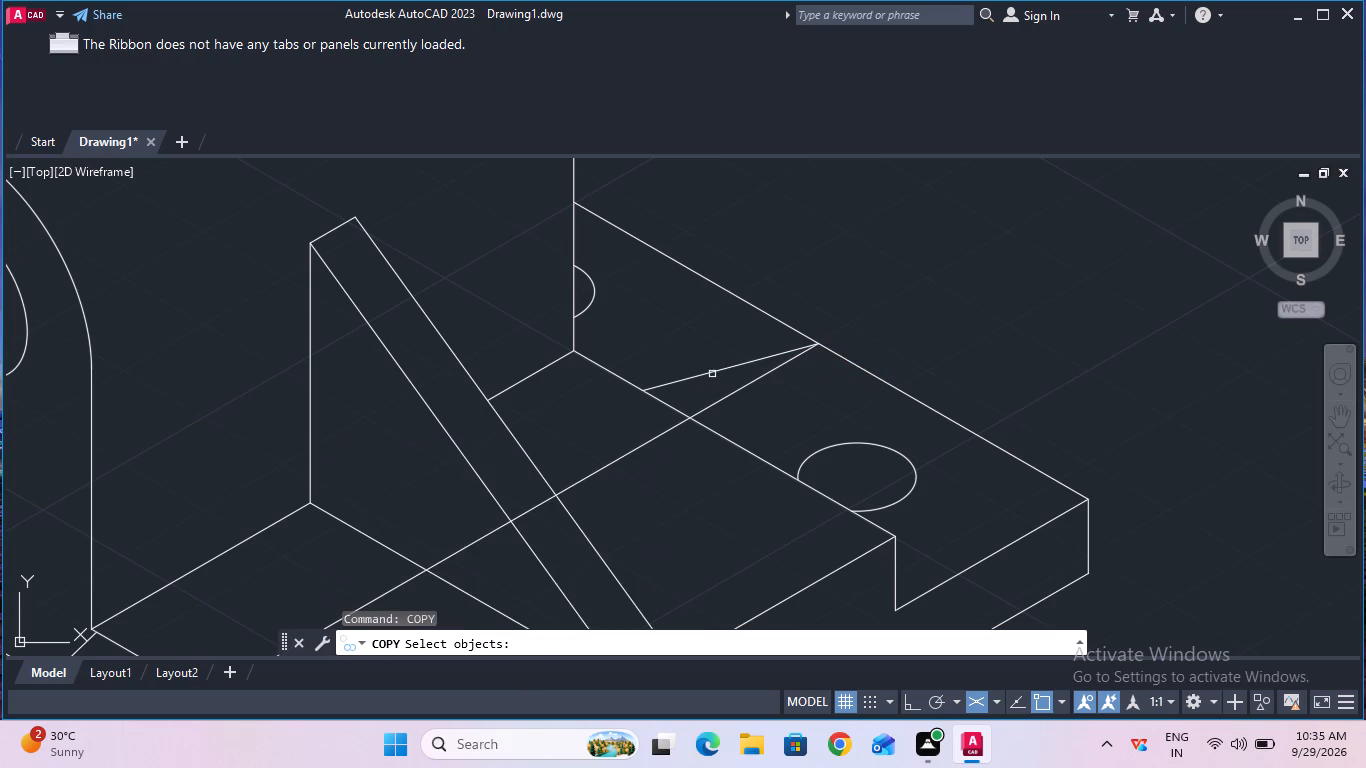
left_click(712, 372)
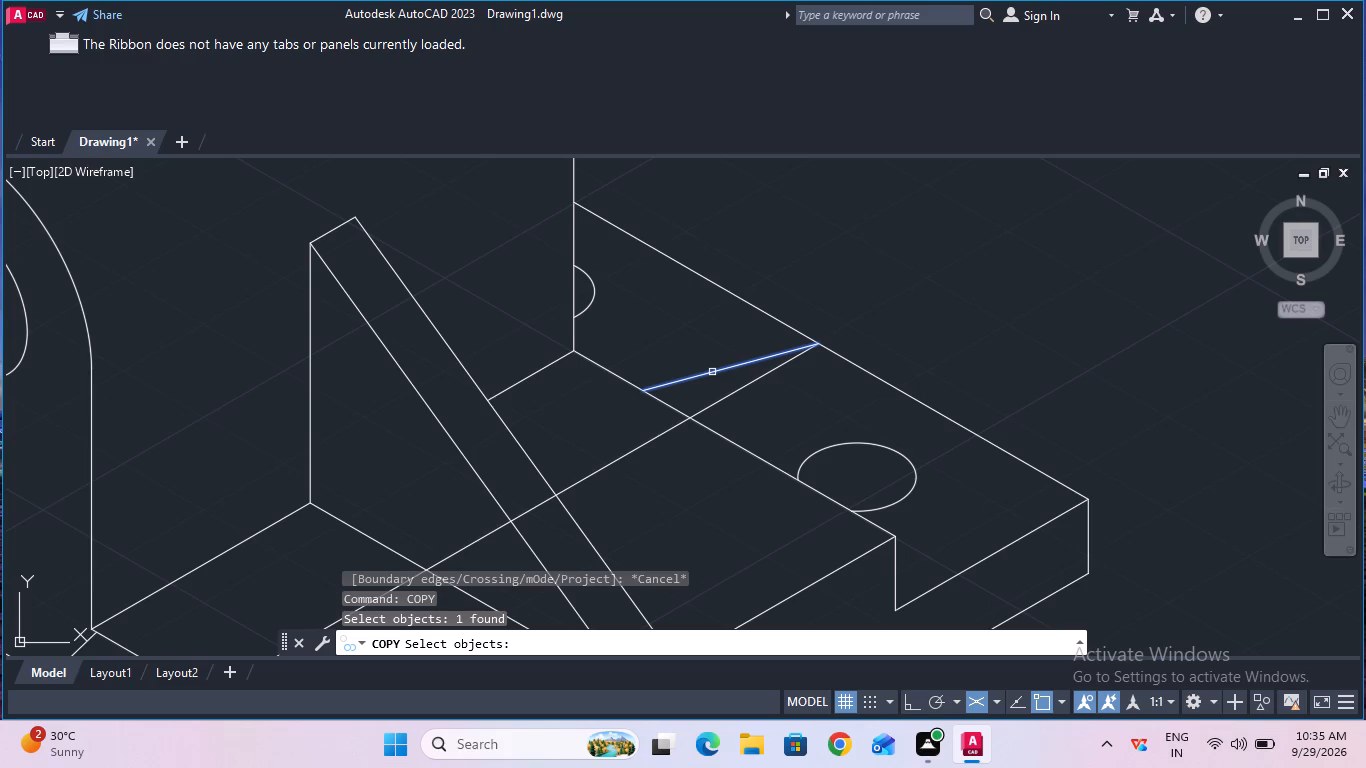
left_click(712, 372)
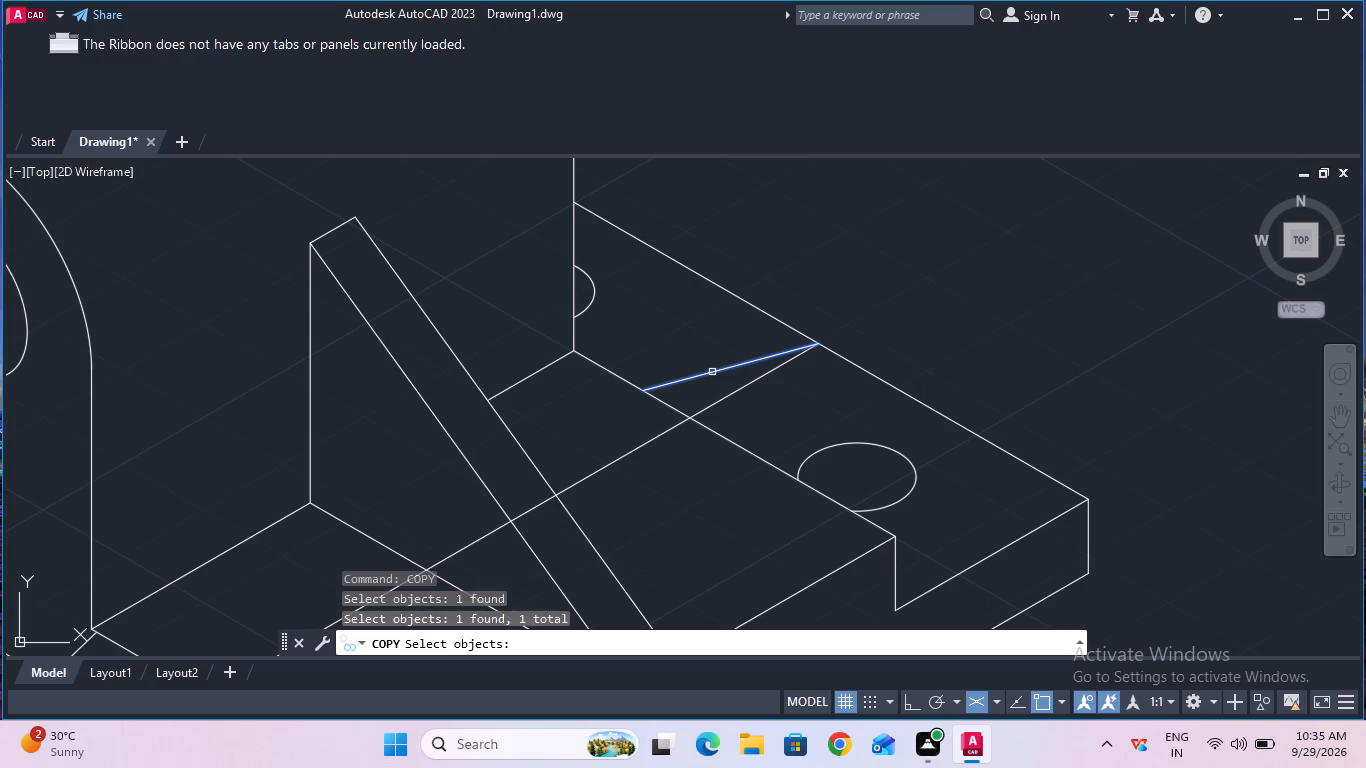
key("Return")
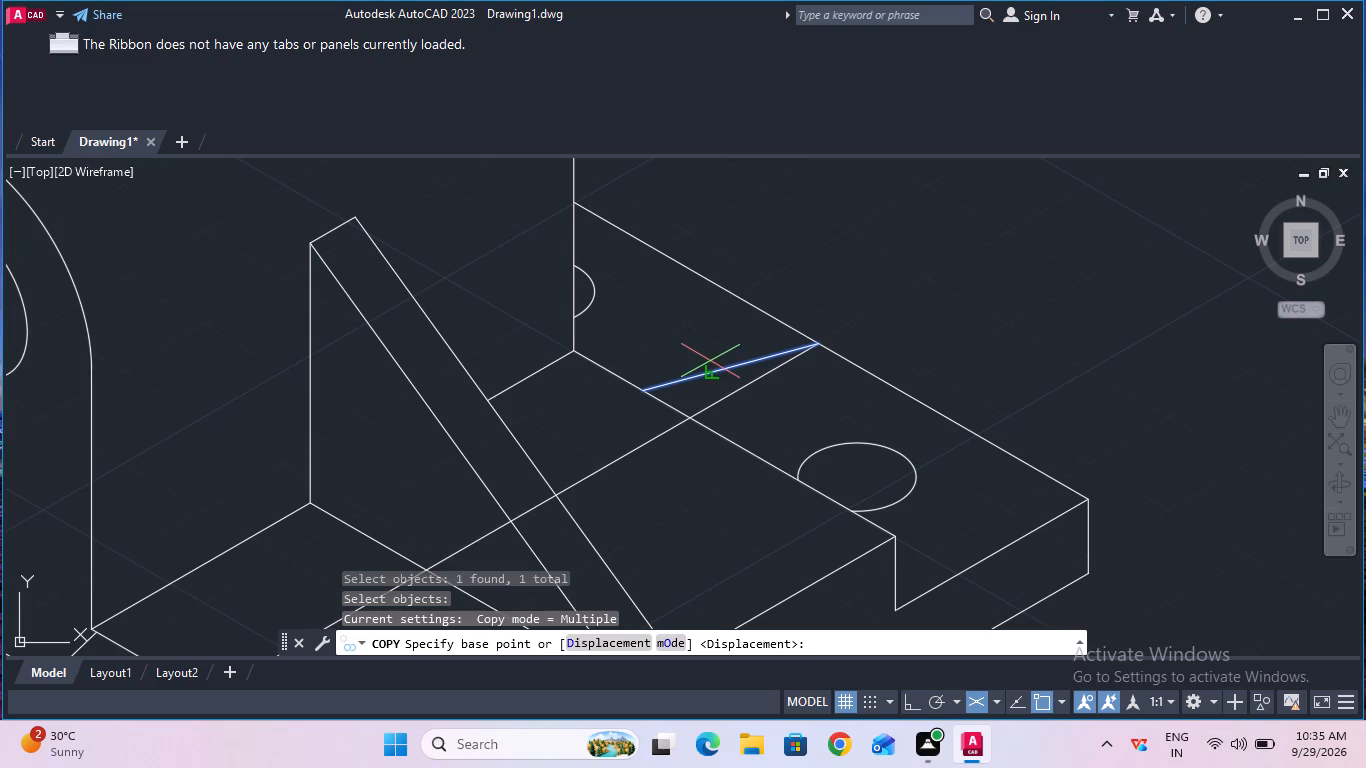
left_click(712, 373)
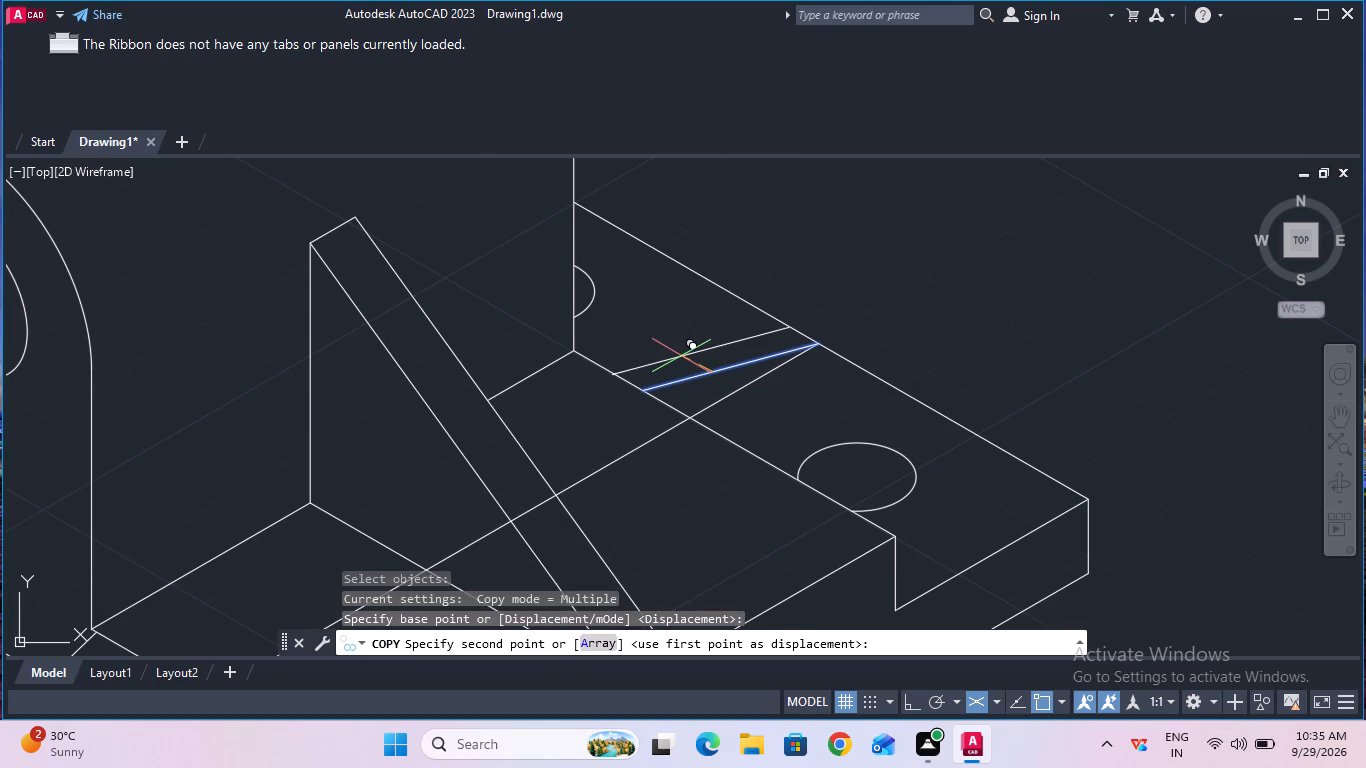
key("7")
key("Return")
key("Escape")
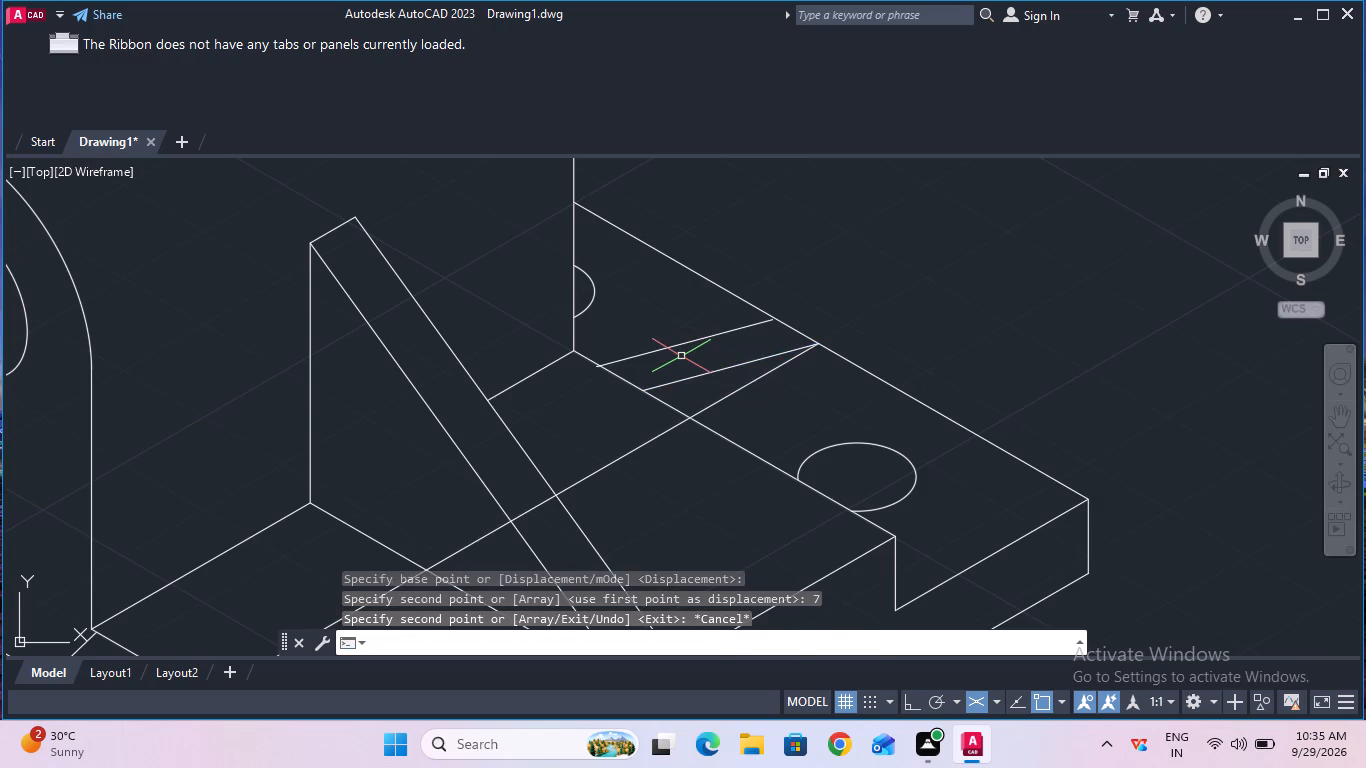
Trim away the long construction line where it crosses the raised base and passes behind the triangular rib.
scroll(681, 356, "down", 3, "ctrl")
scroll(681, 356, "up", 1)
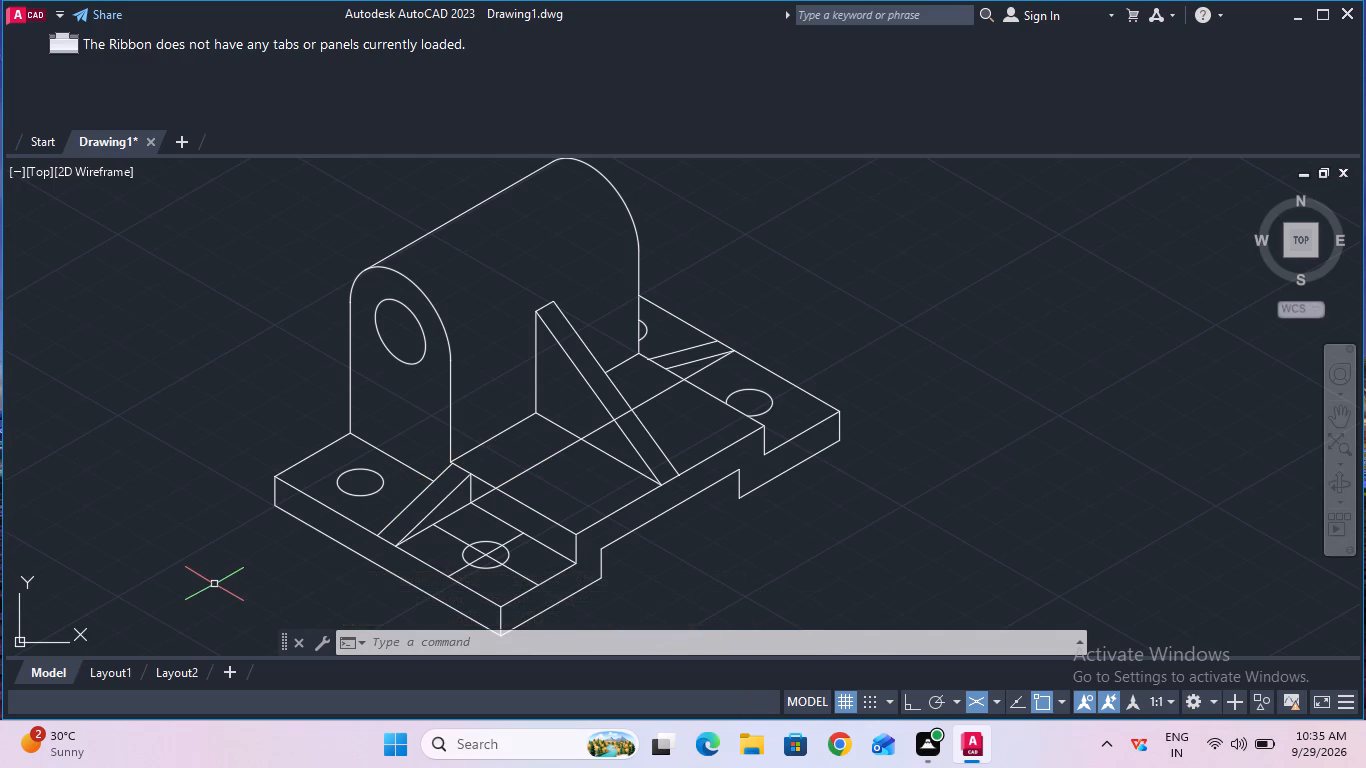
type("tr")
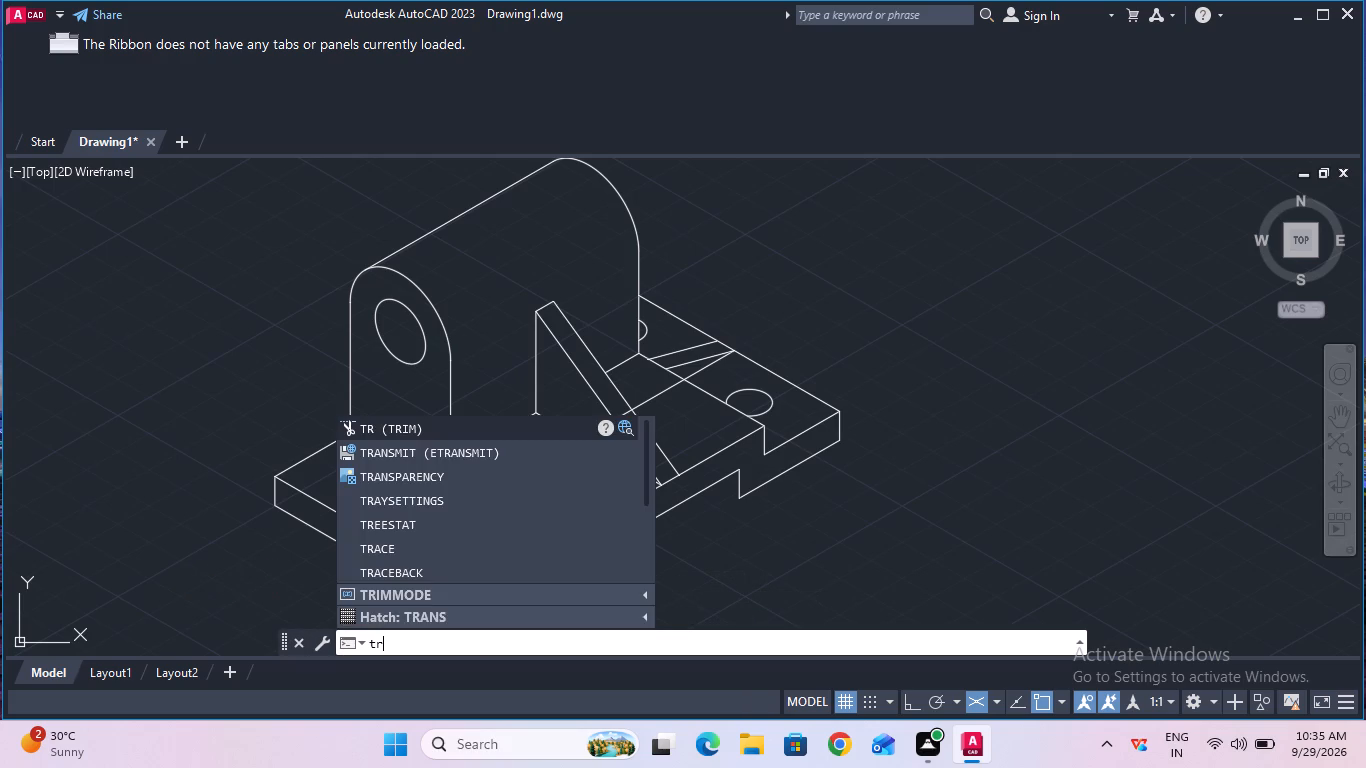
left_click(433, 434)
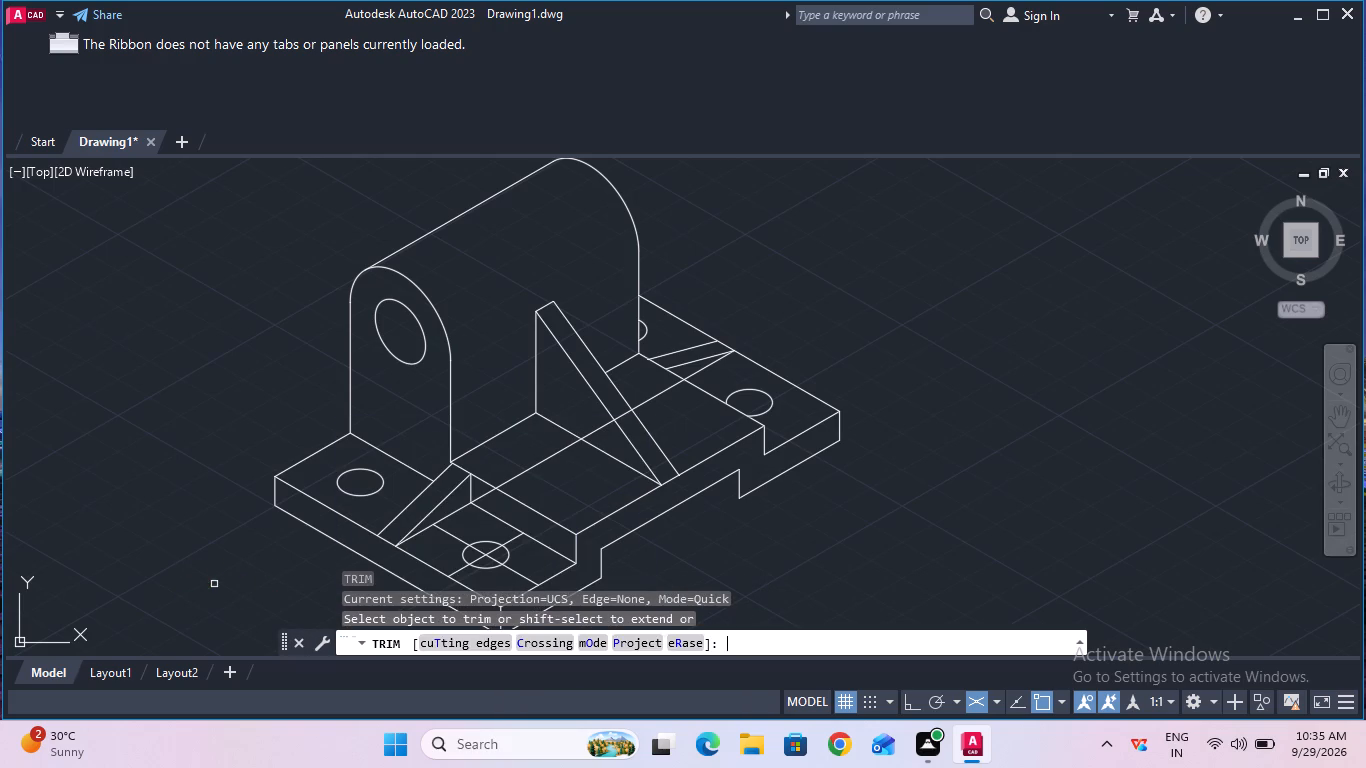
left_click(485, 495)
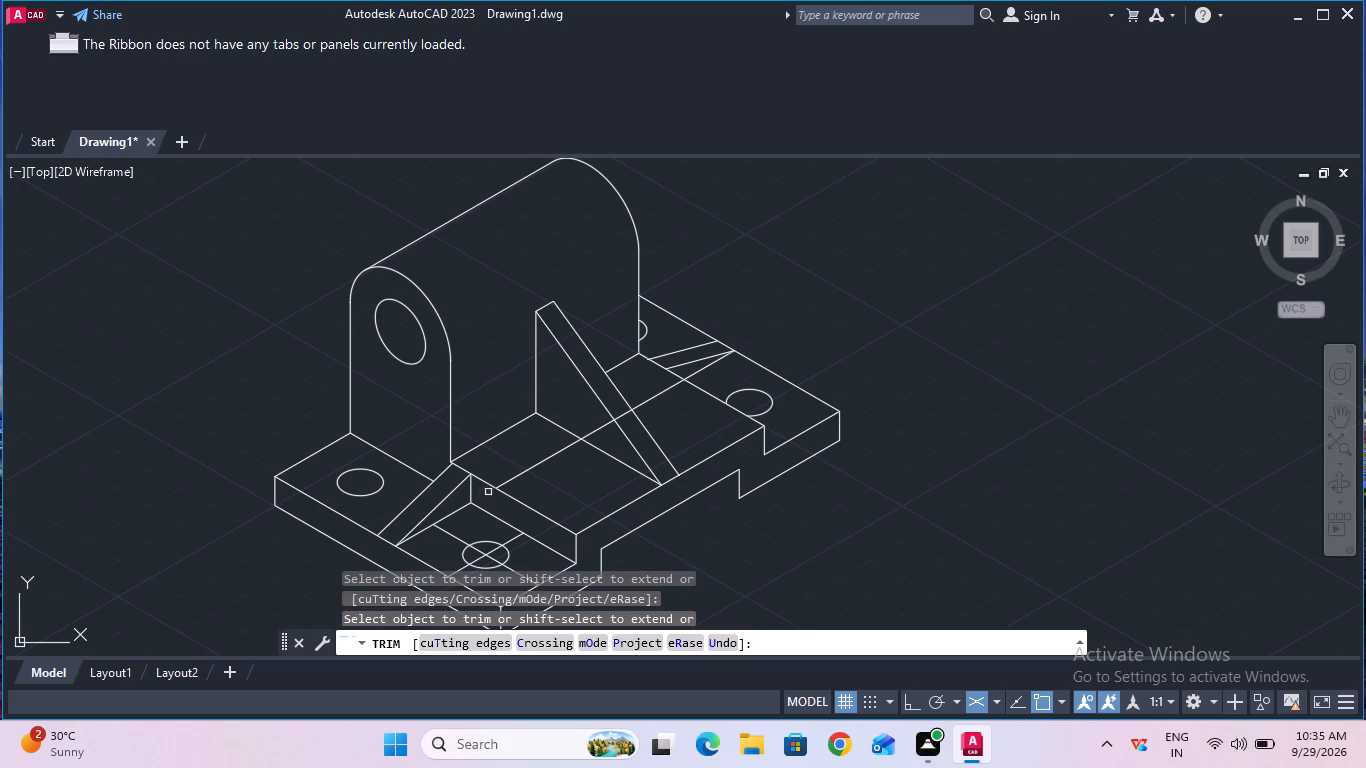
left_click(509, 480)
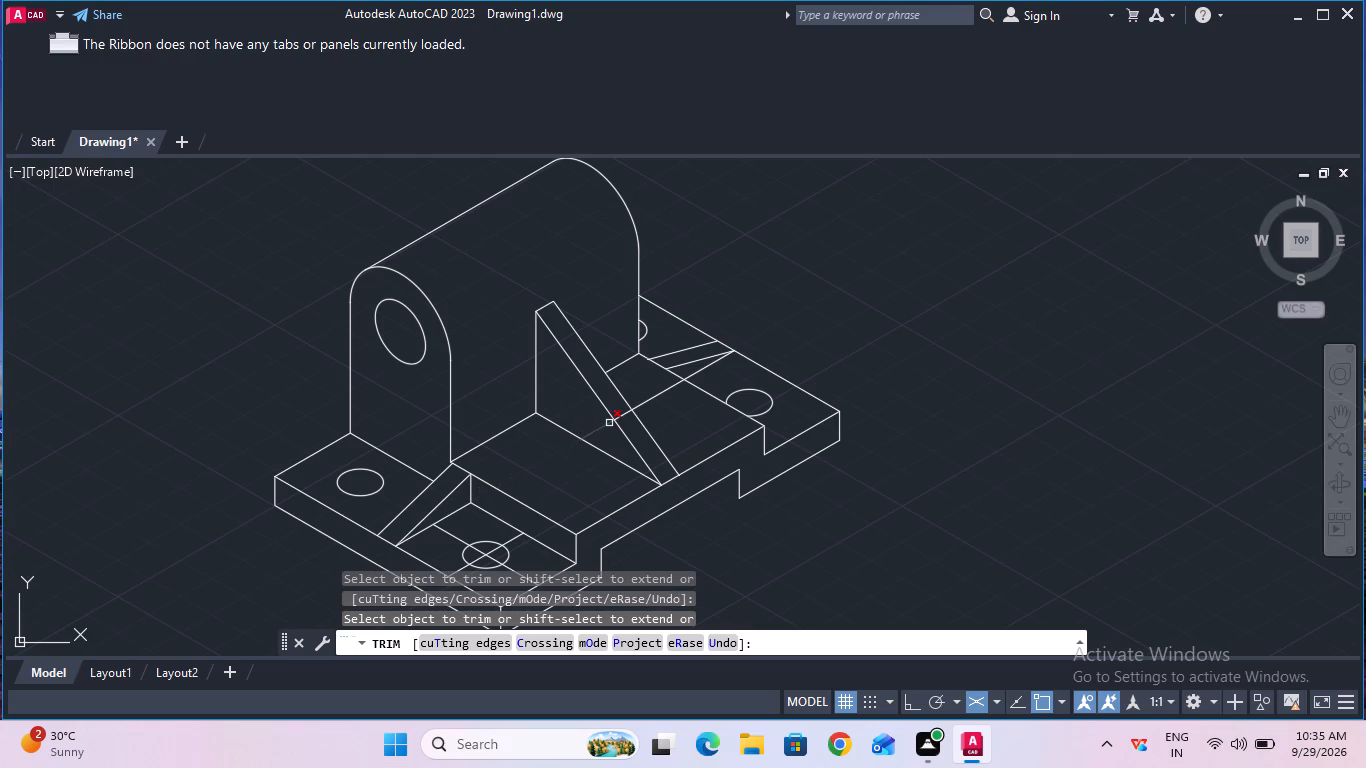
left_click(610, 423)
left_click(615, 420)
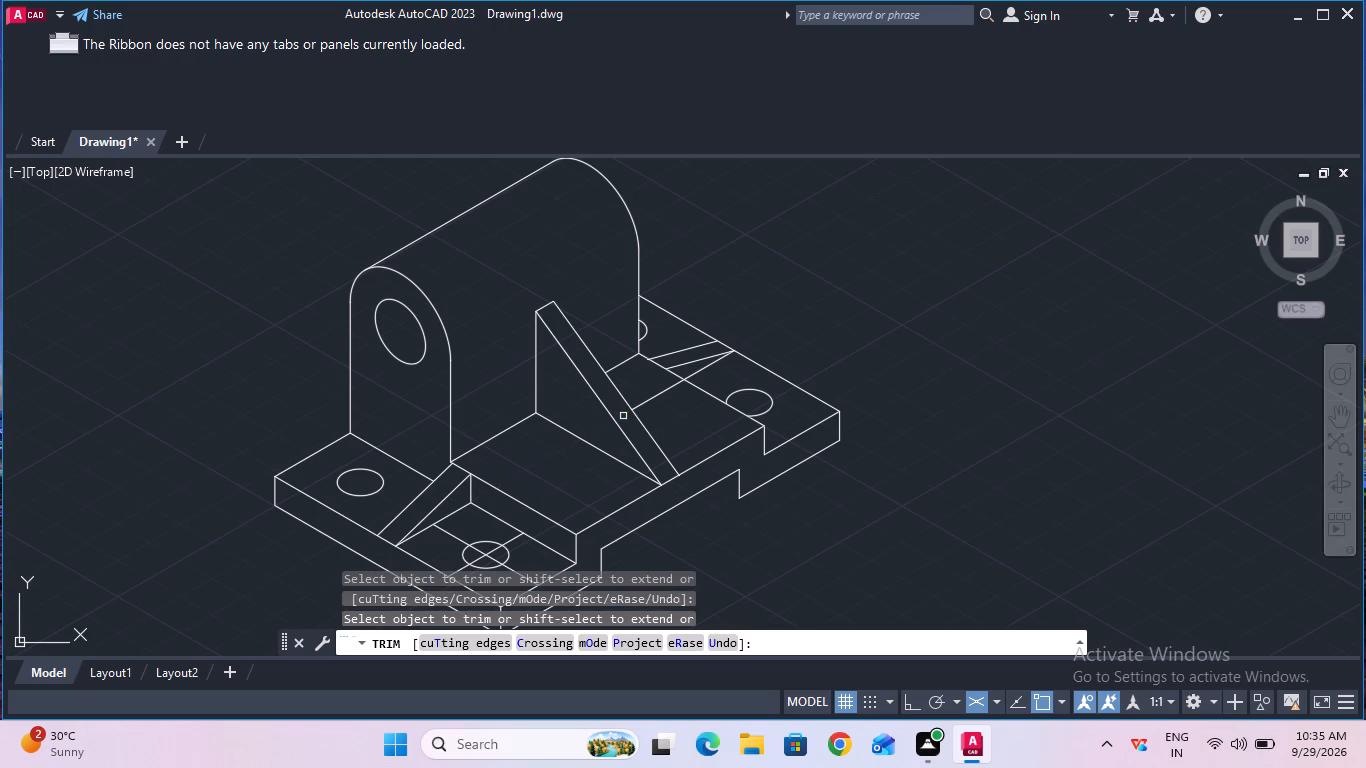
left_click(649, 402)
scroll(151, 411, "down", 1, "ctrl")
key("Escape")
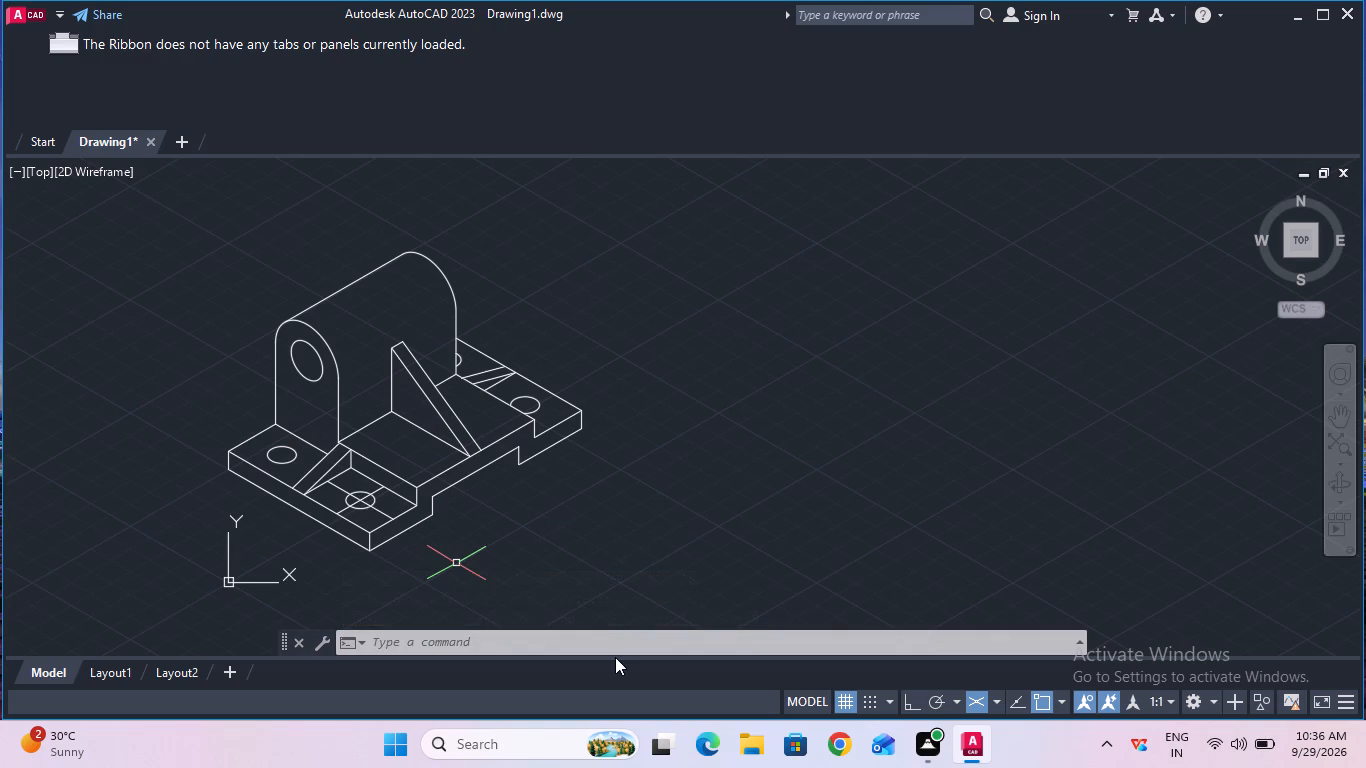
Join all the linework of the bearing base drawing.
left_click(1331, 416)
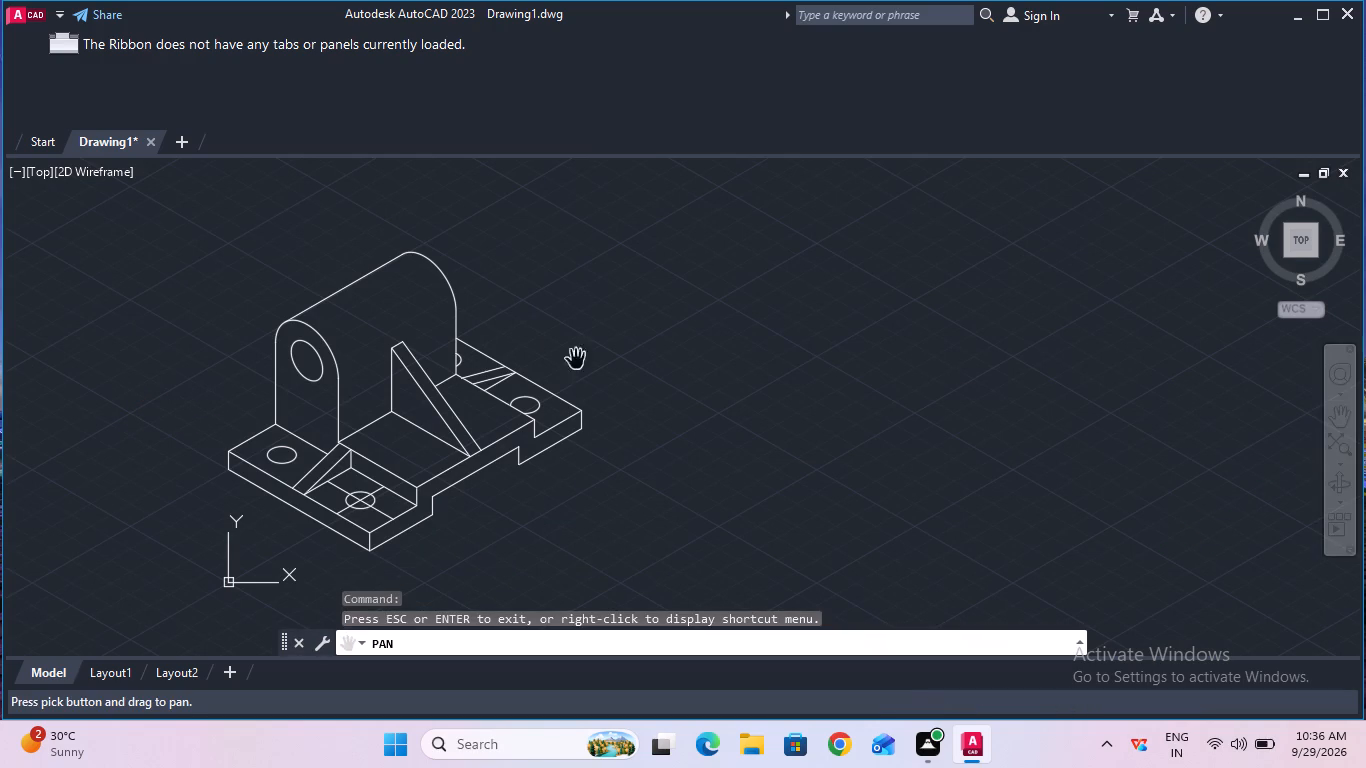
left_click_drag(487, 372, 866, 380)
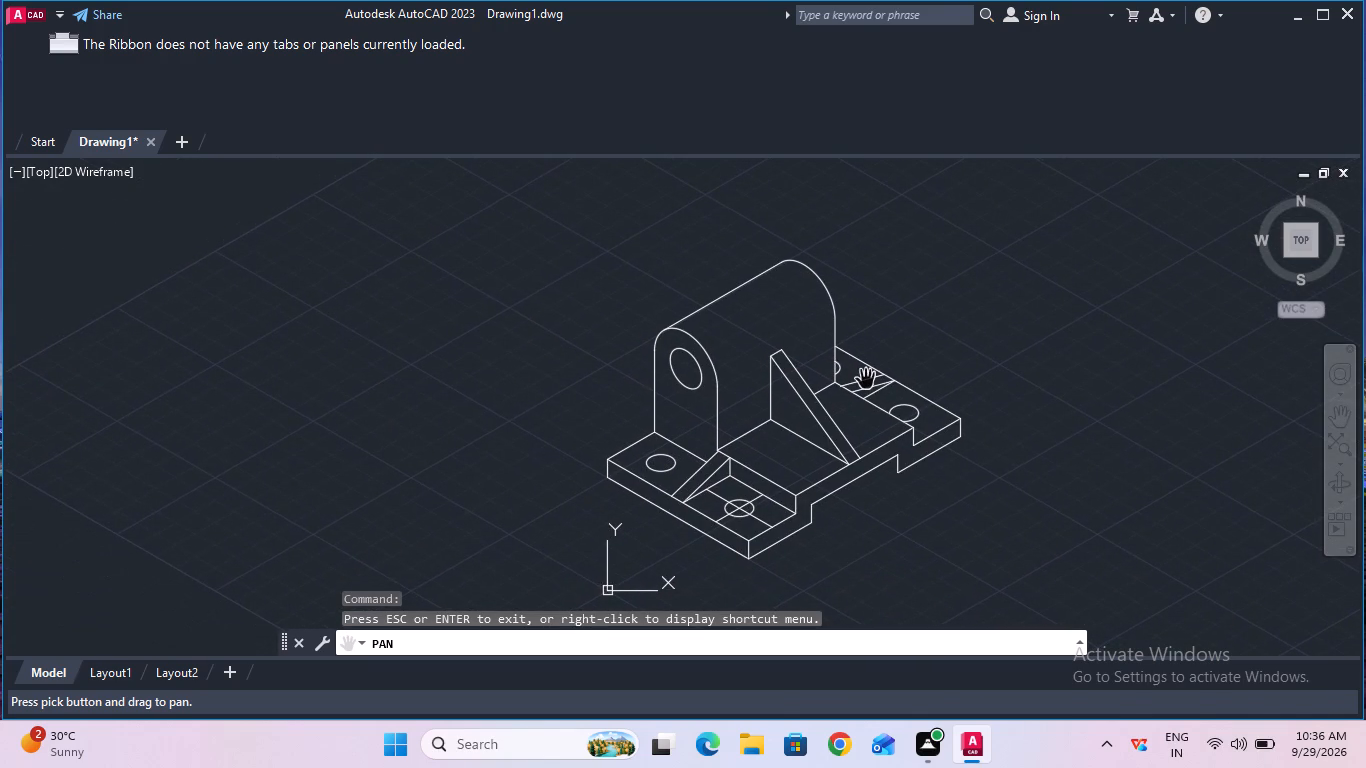
key("Escape")
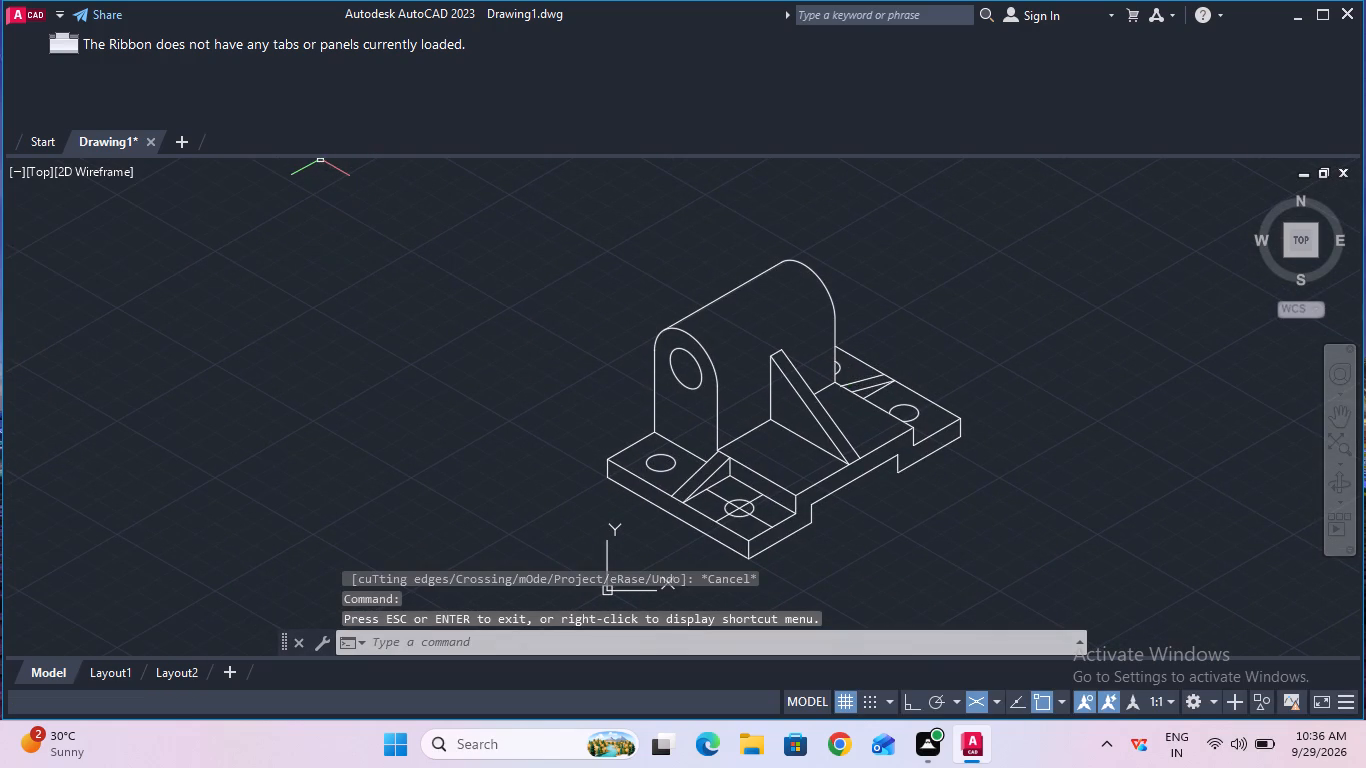
left_click(319, 155)
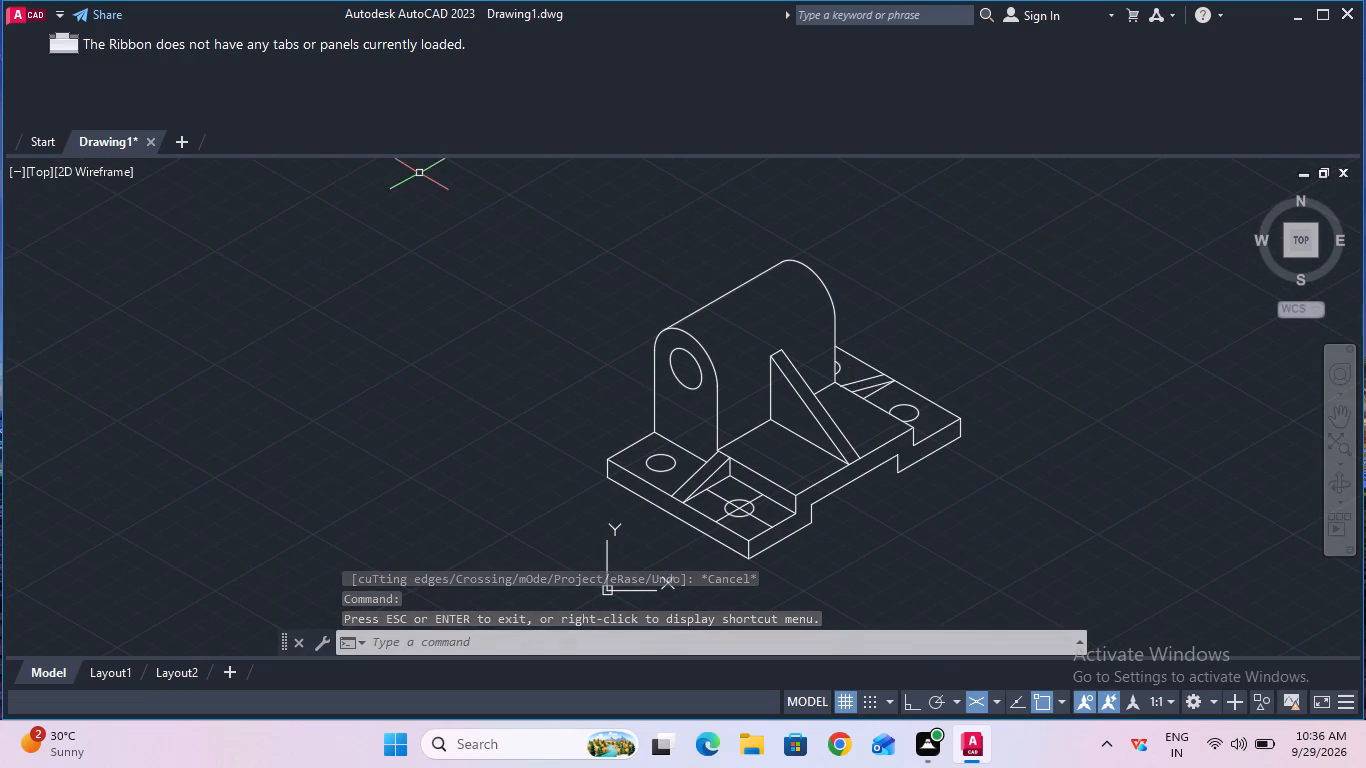
left_click(414, 195)
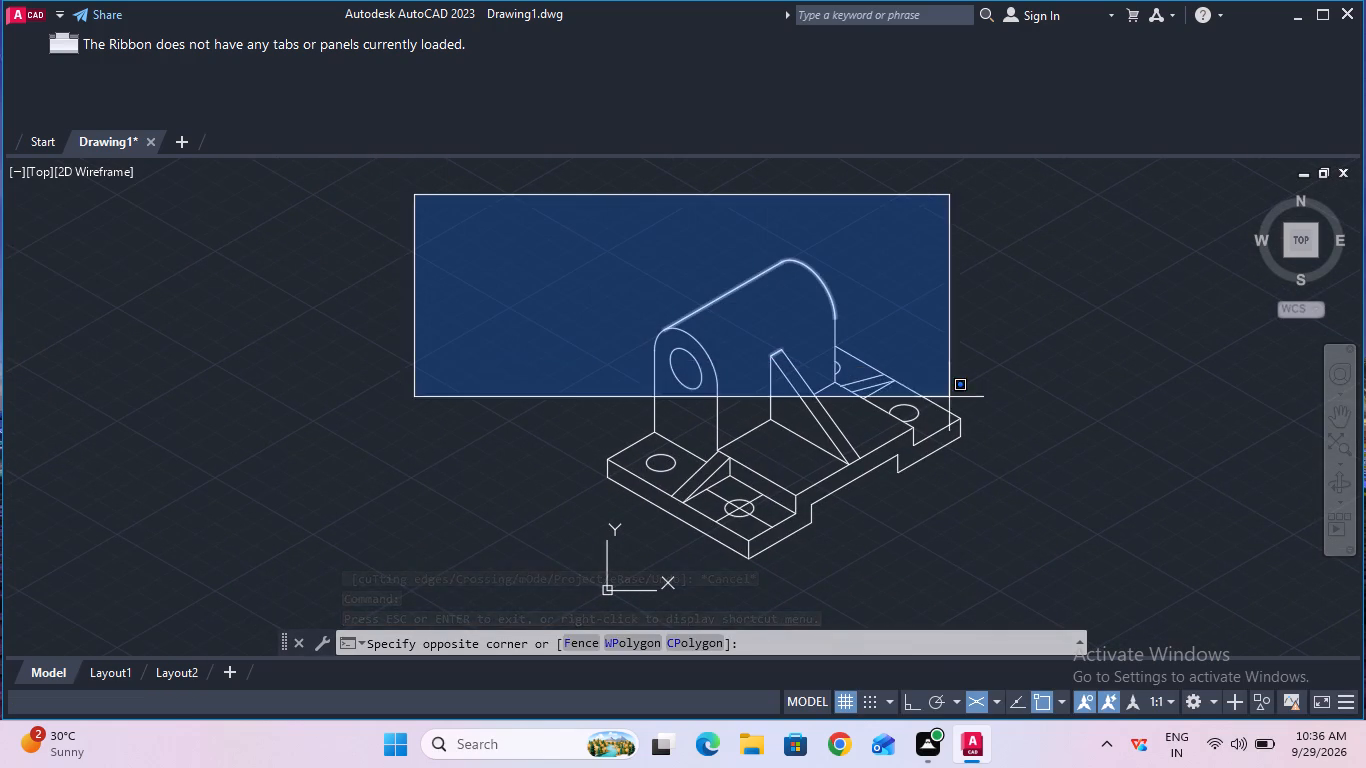
left_click(1023, 572)
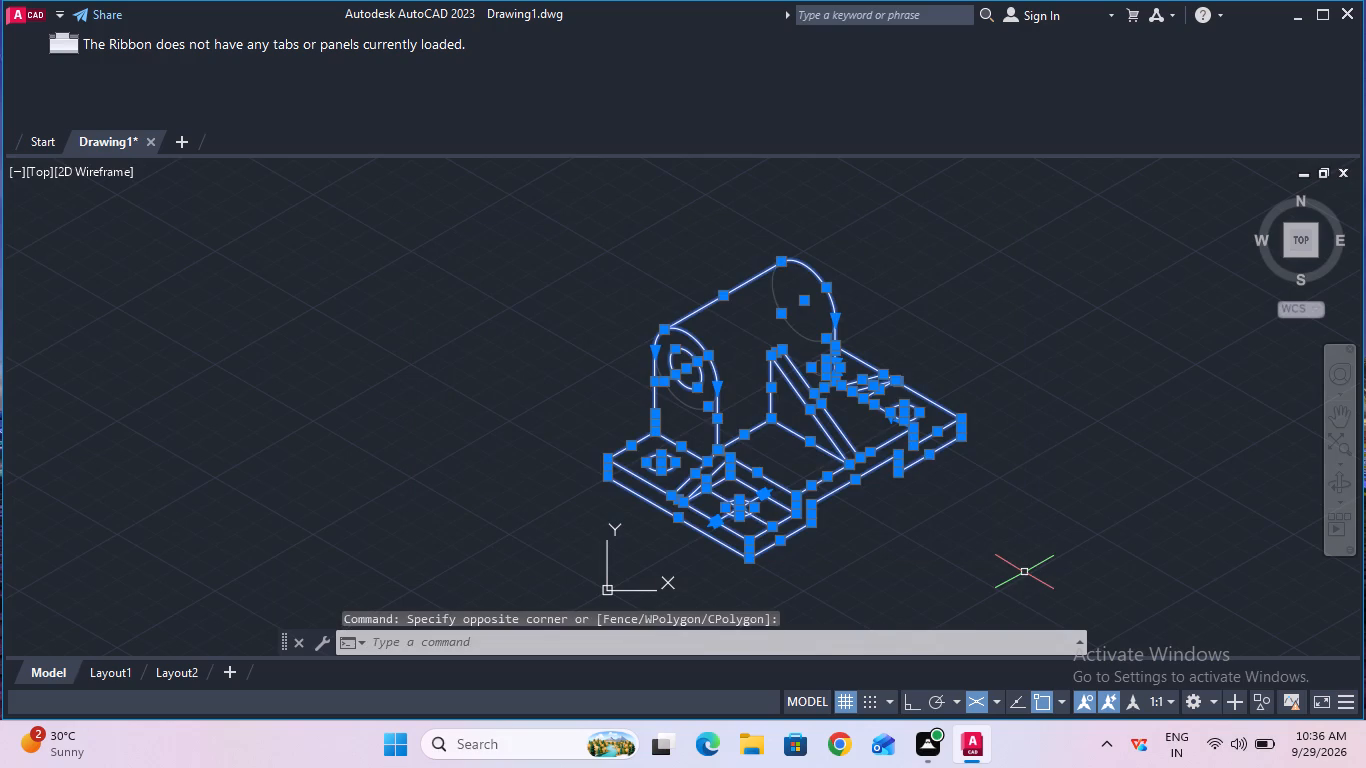
type("joi")
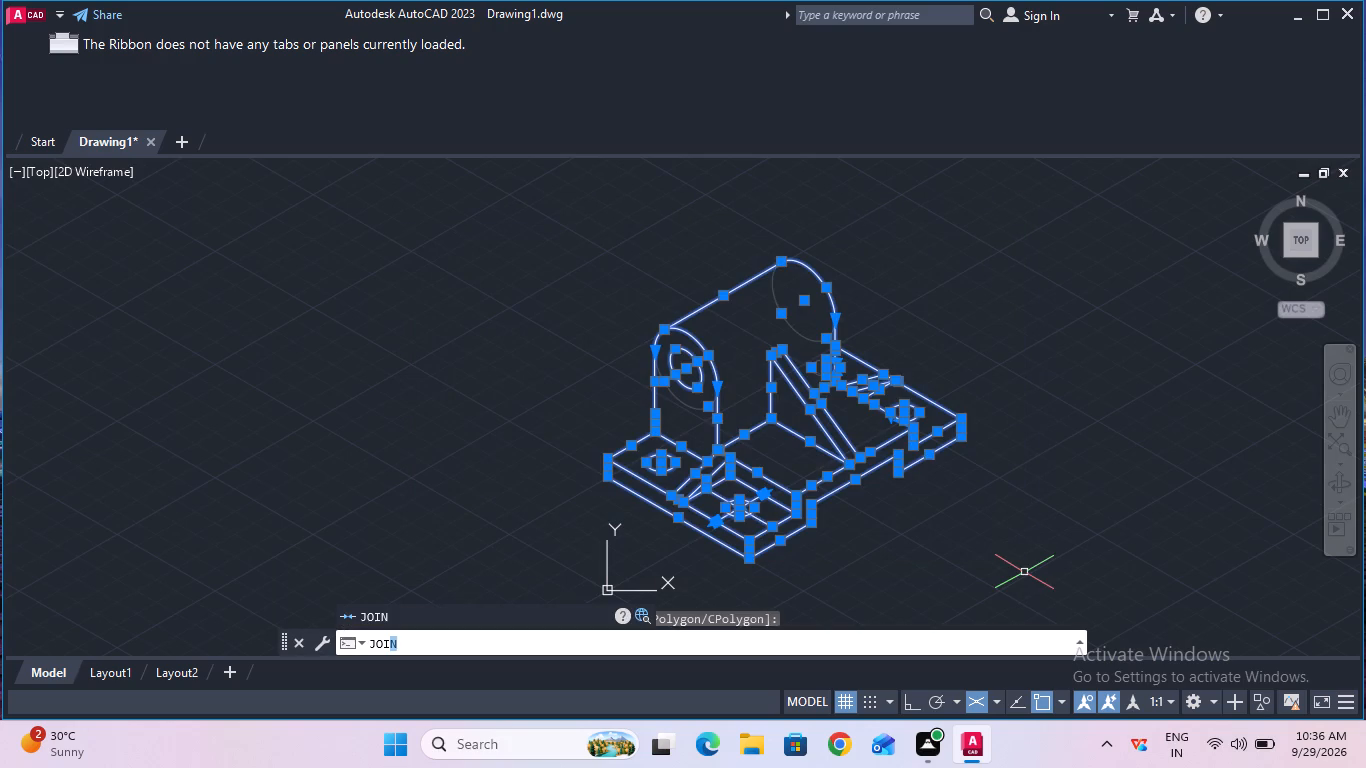
left_click(555, 609)
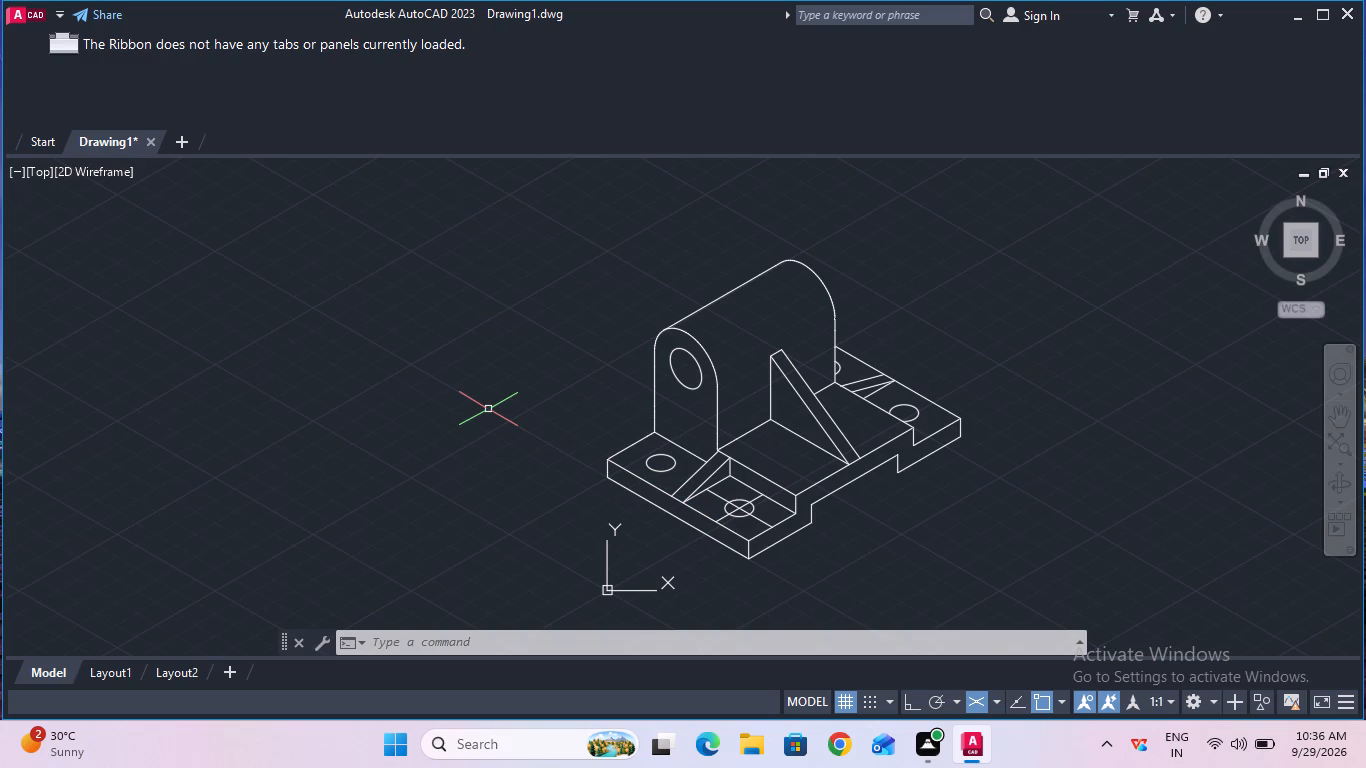
Turn off log file recording with LOGFILEOFF.
left_click(463, 632)
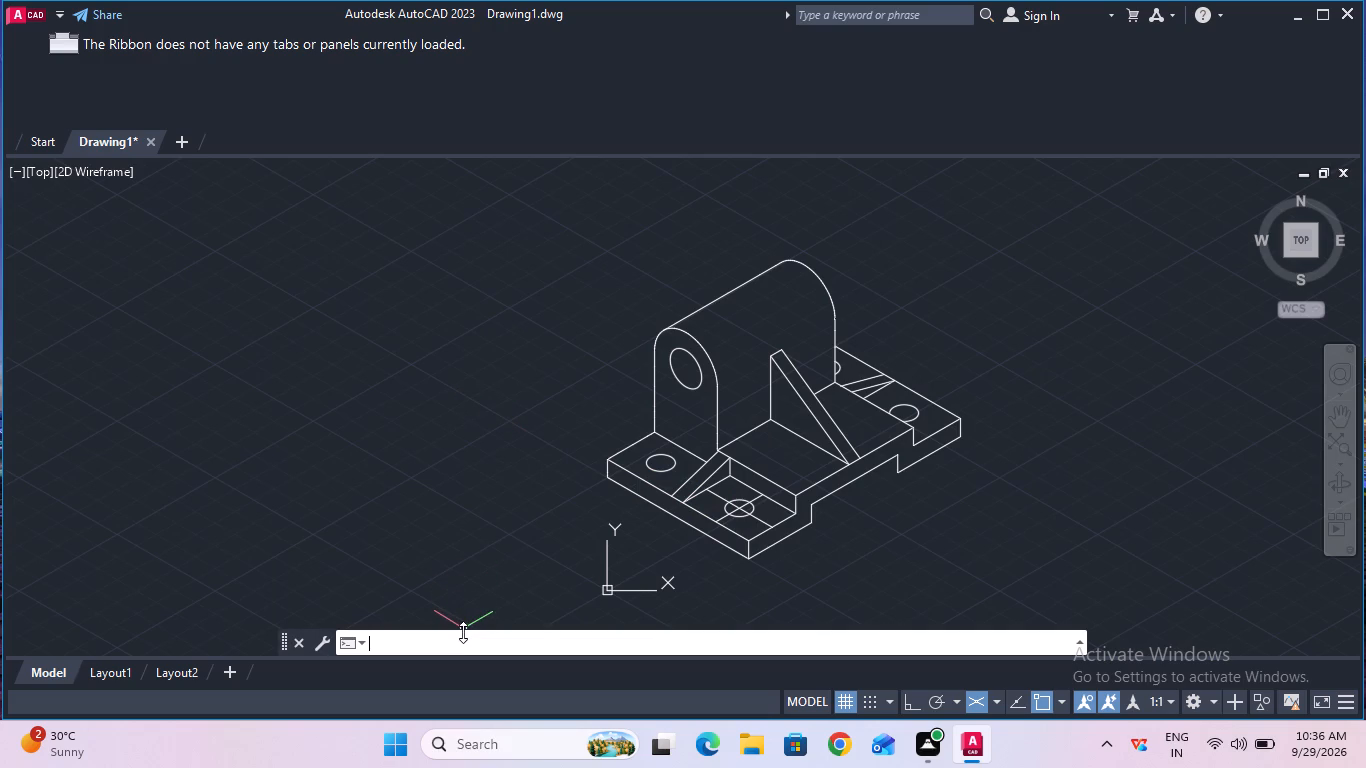
type("log")
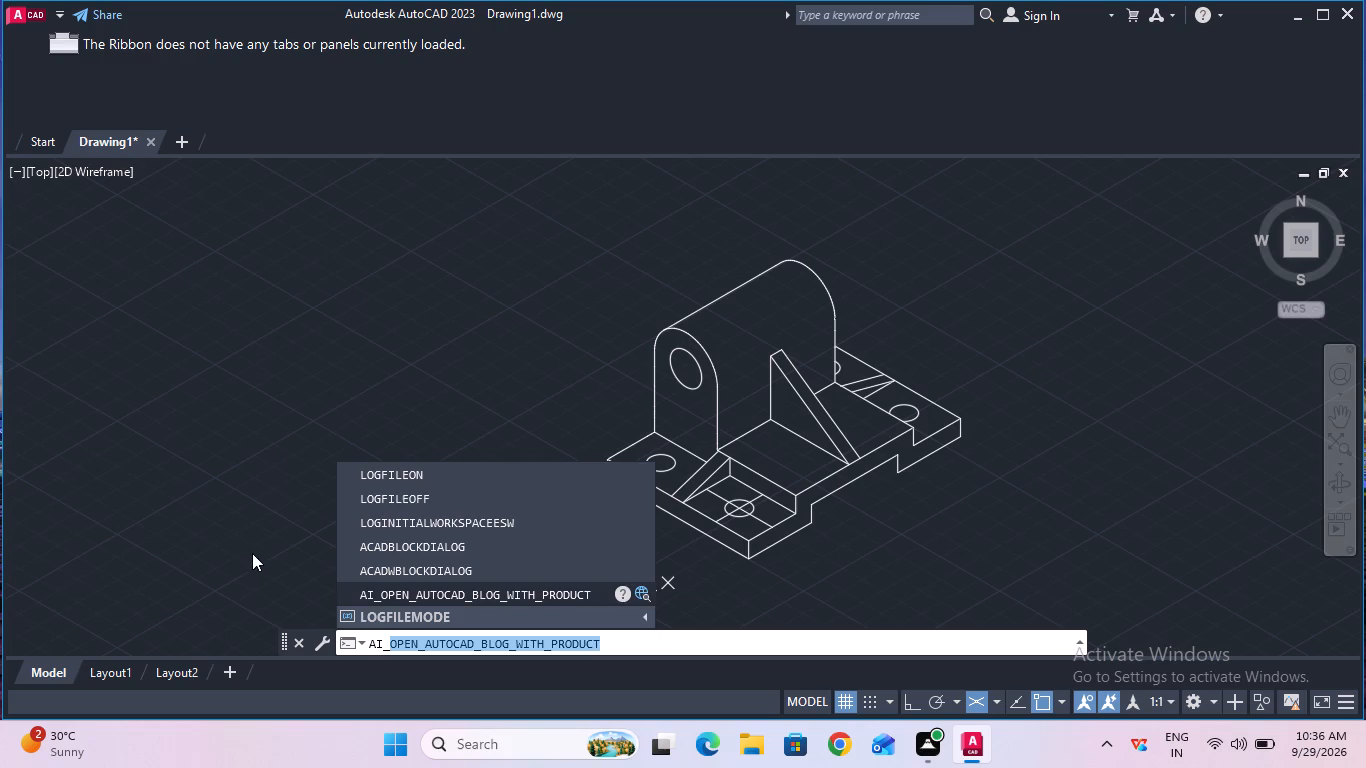
left_click(421, 491)
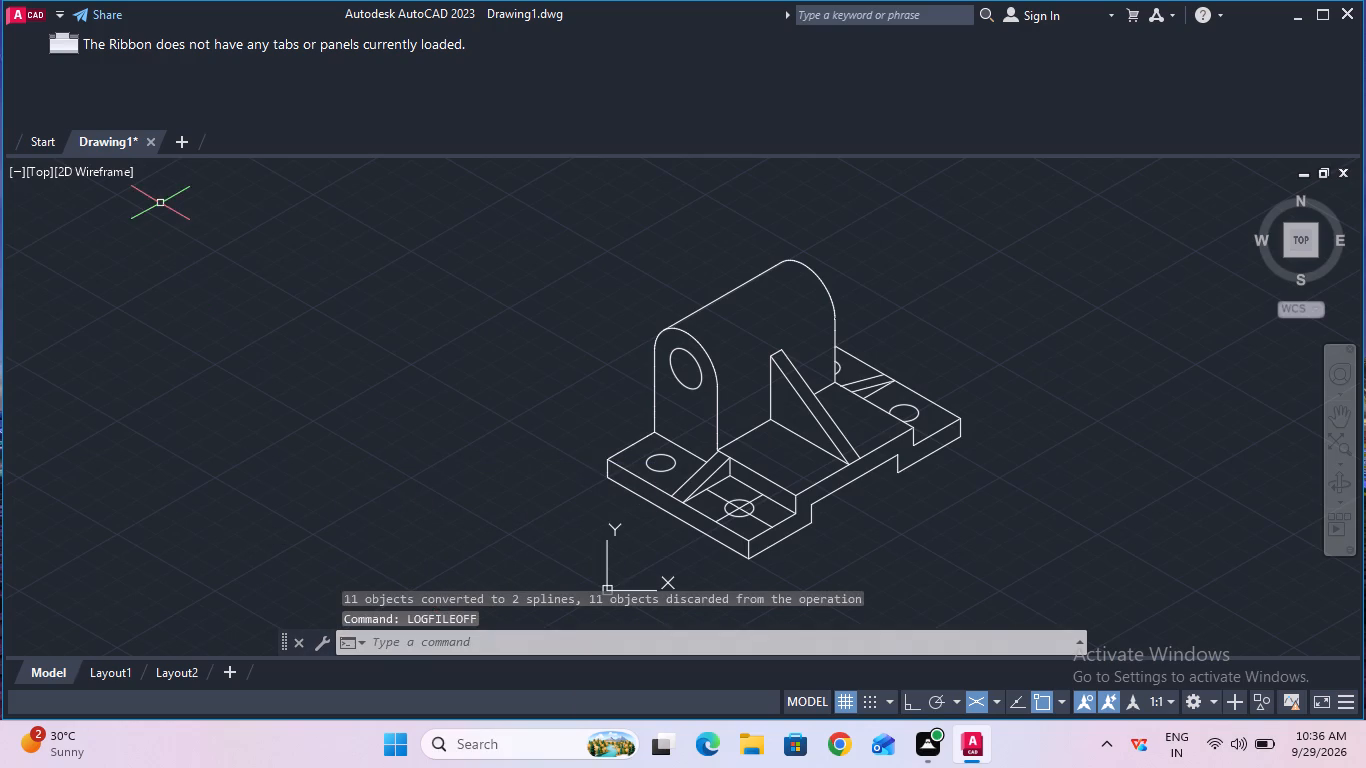
Add the Save command to the quick-access commands.
left_click(61, 15)
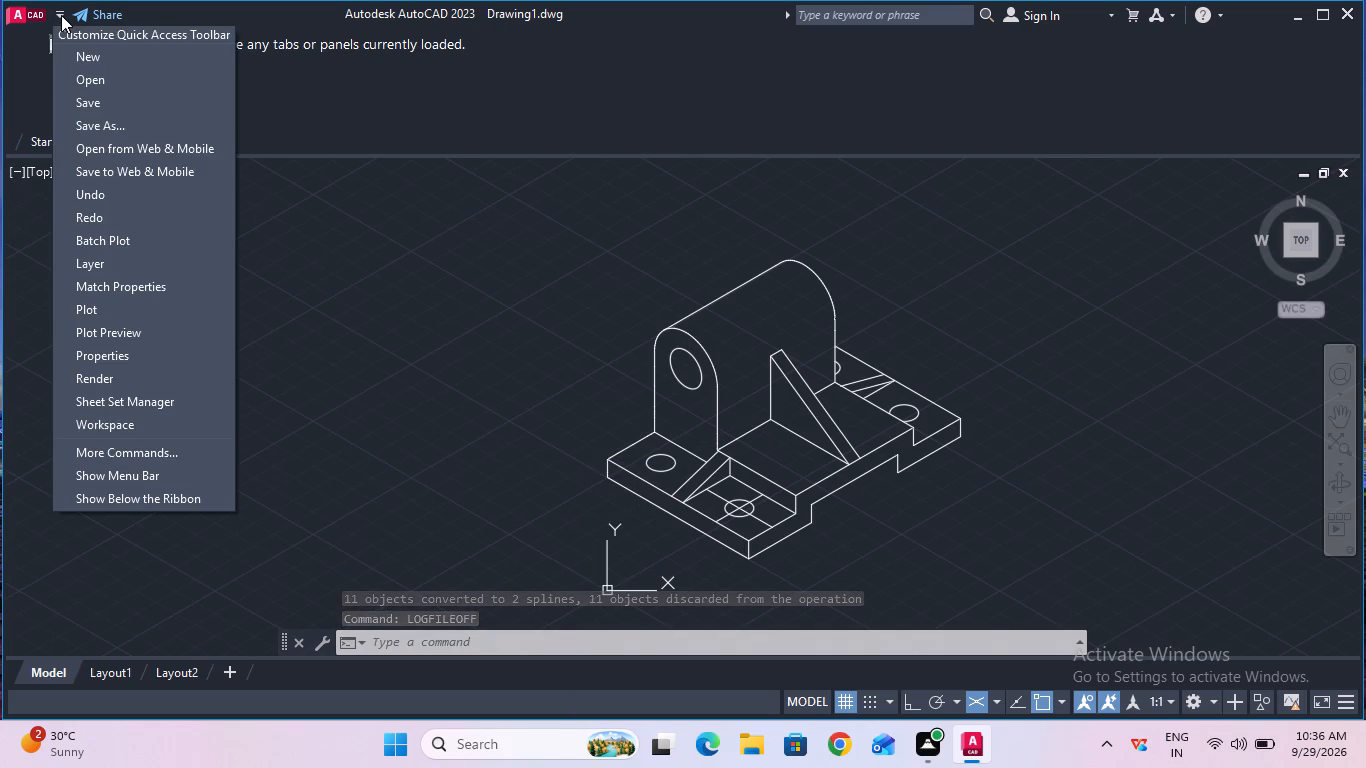
left_click(134, 98)
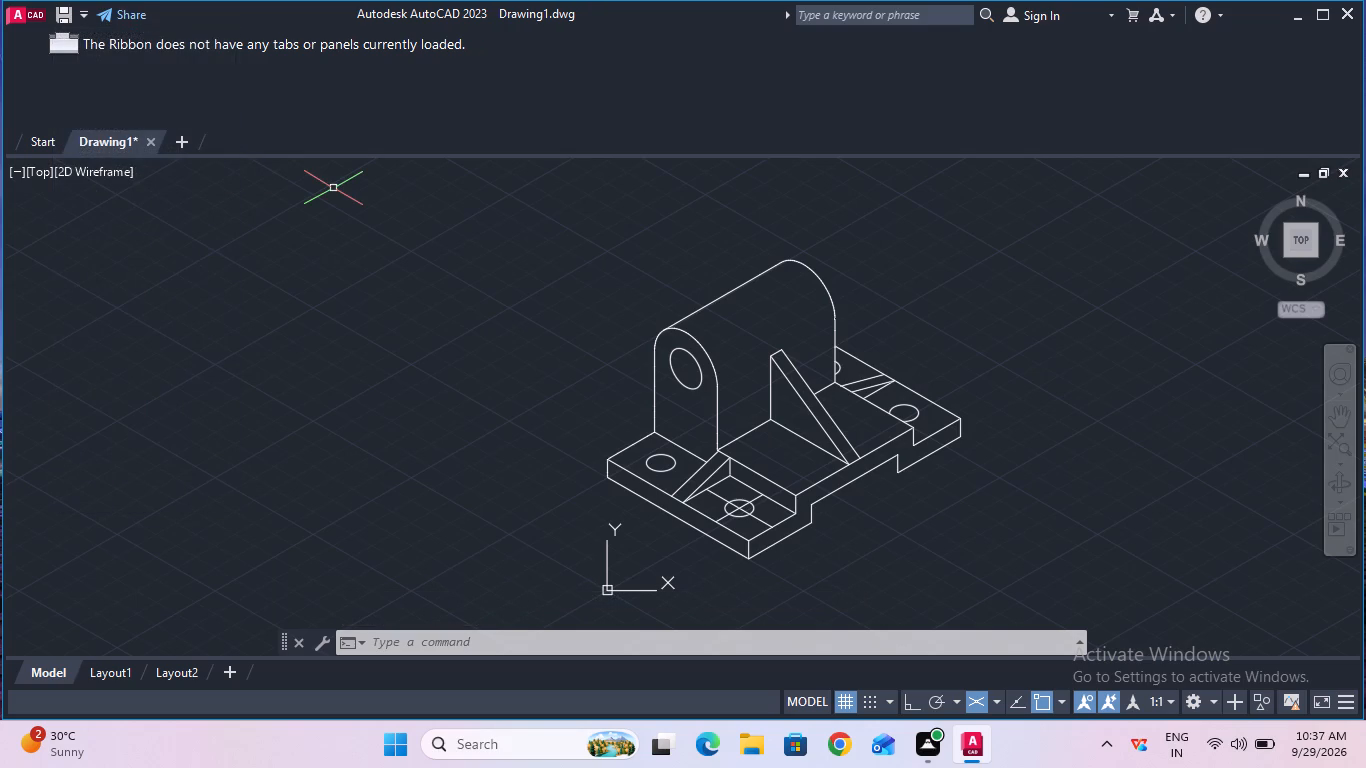
Save the drawing as Journal Bearing Base in the Documents folder, as an AutoCAD 2018 Drawing.
left_click(81, 17)
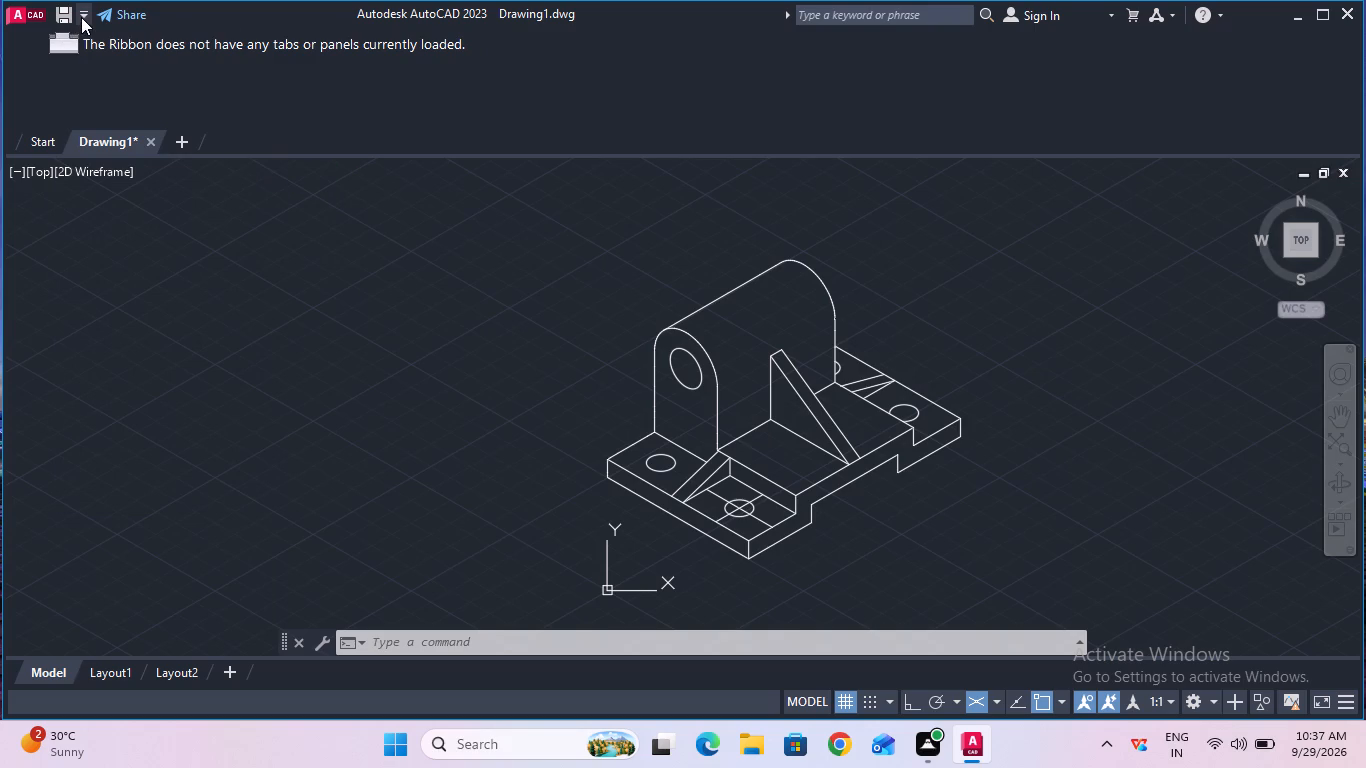
left_click(58, 10)
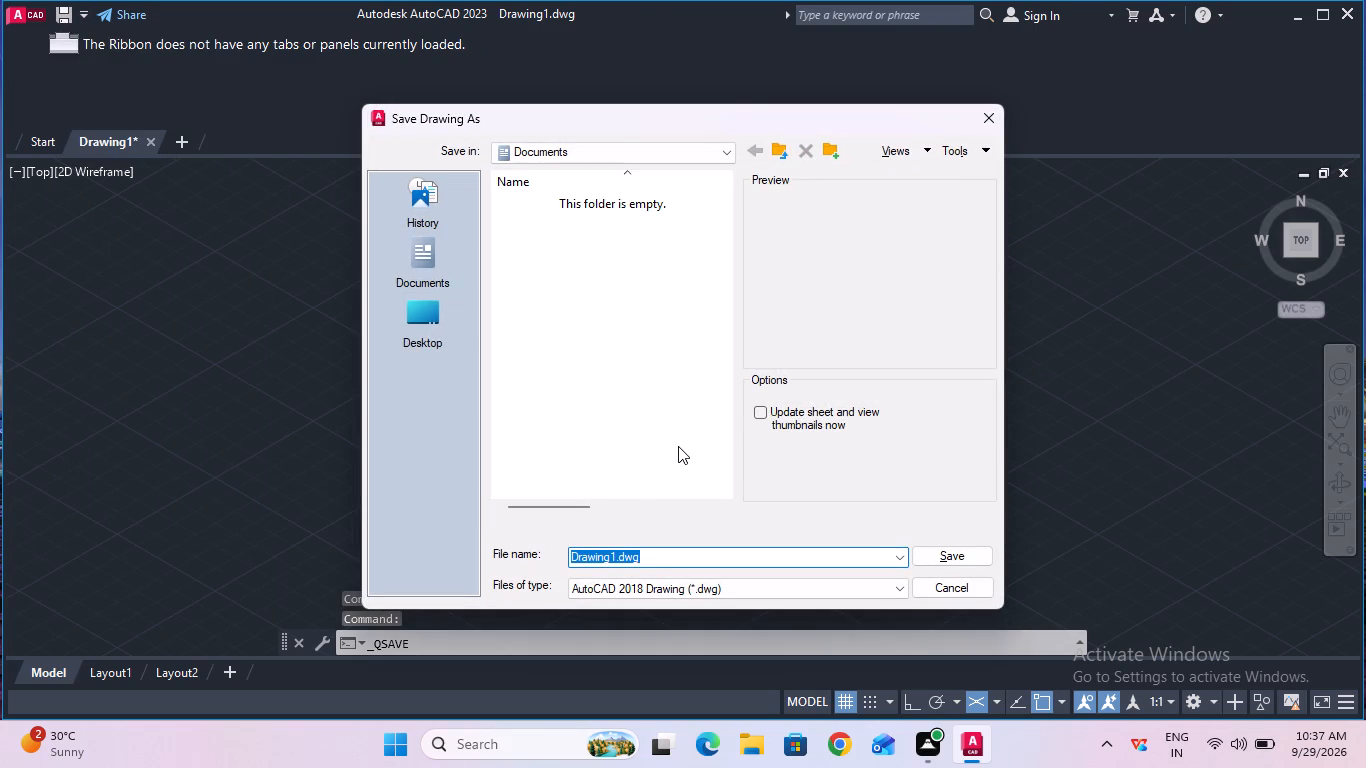
key("BackSpace")
key("j")
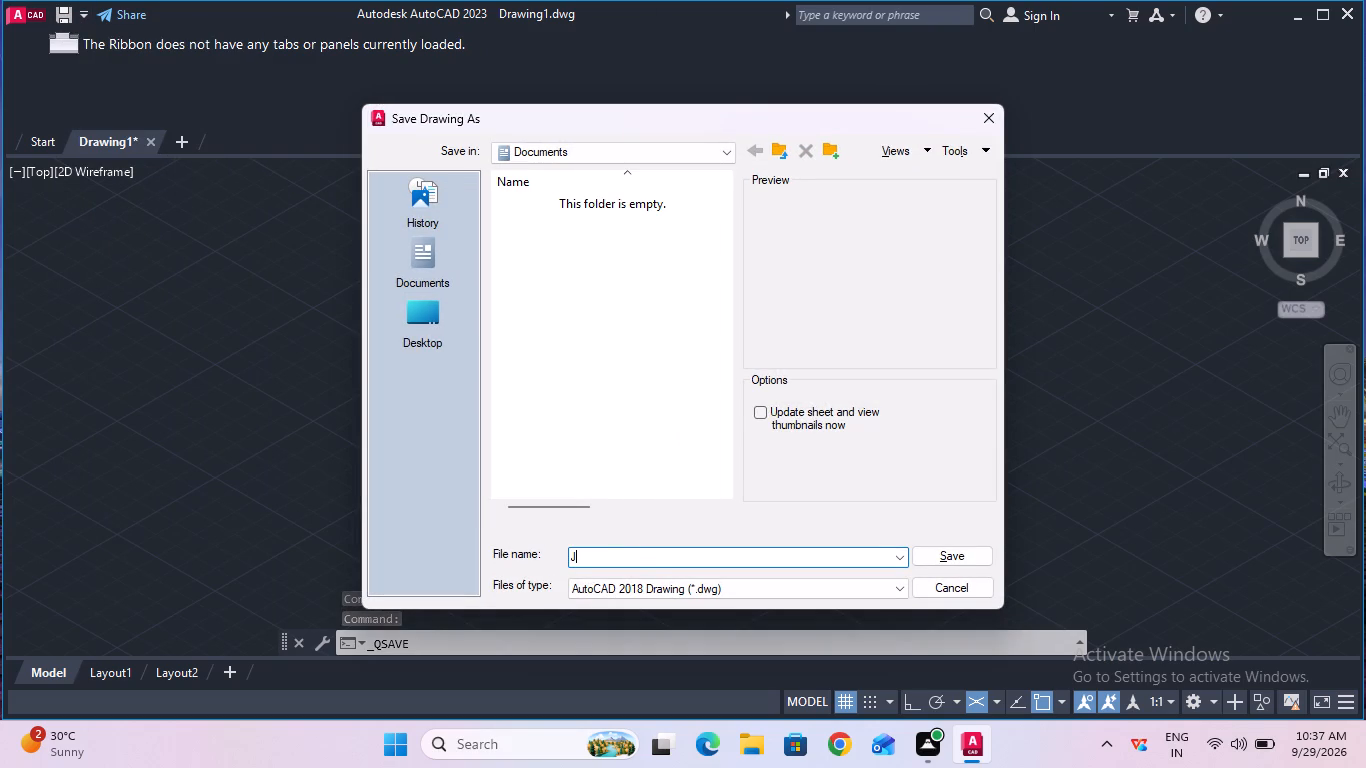
type("ournal")
key("space")
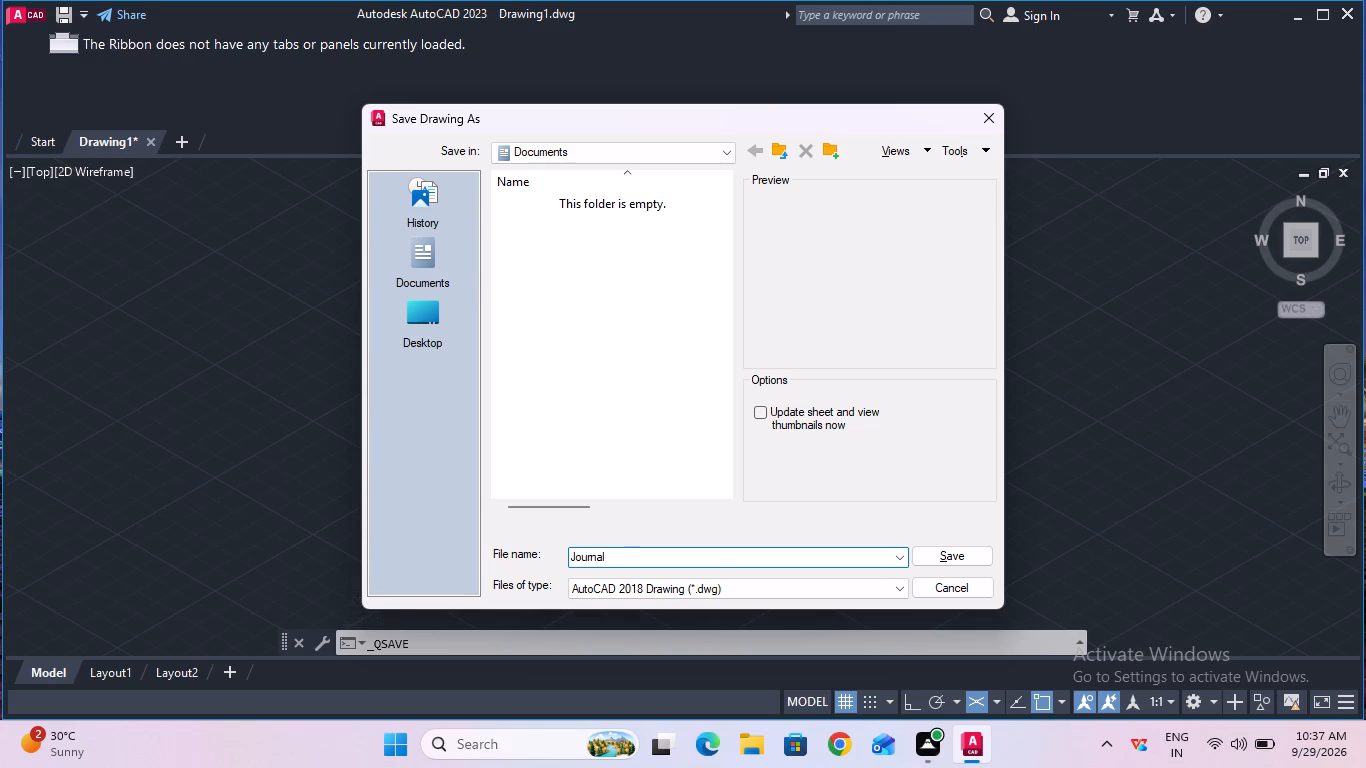
key("b")
key("e")
key("a")
type("ring")
key("space")
key("b")
type("ase")
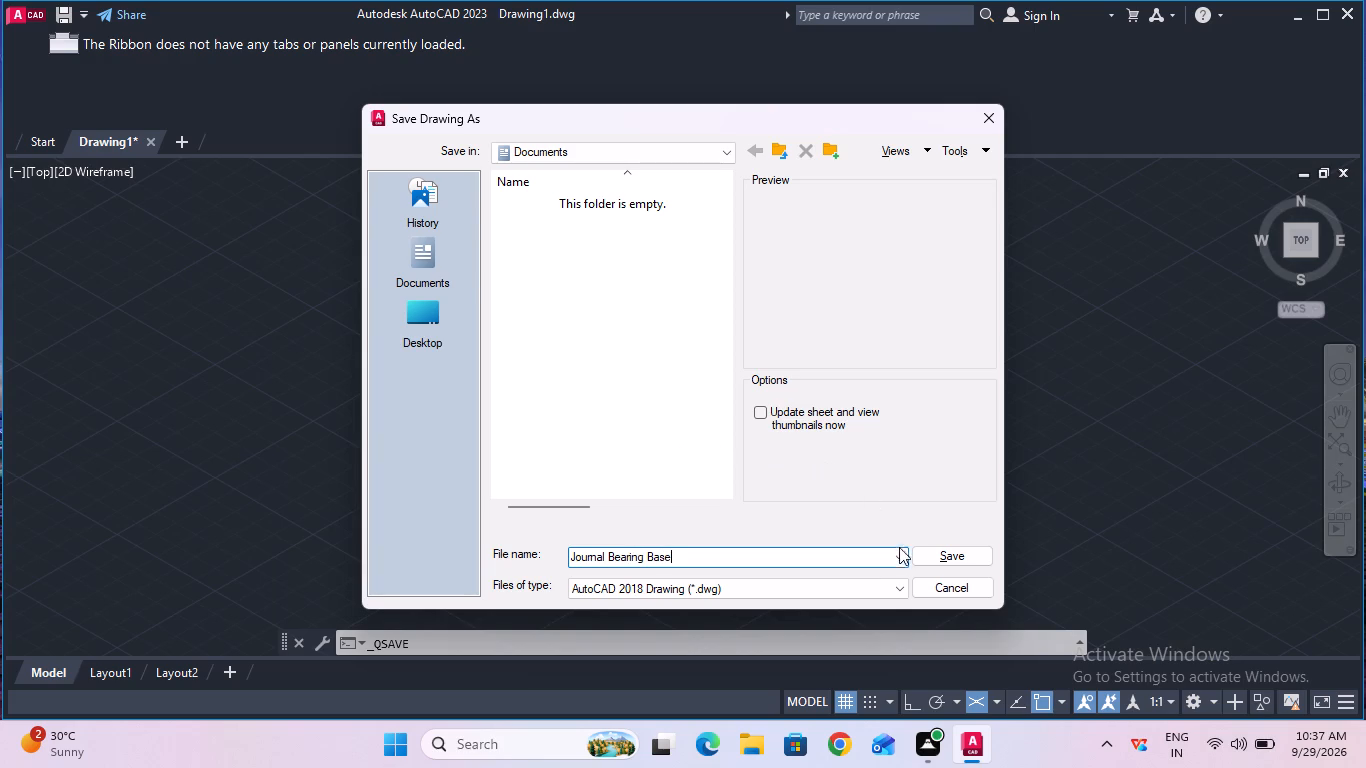
left_click(918, 552)
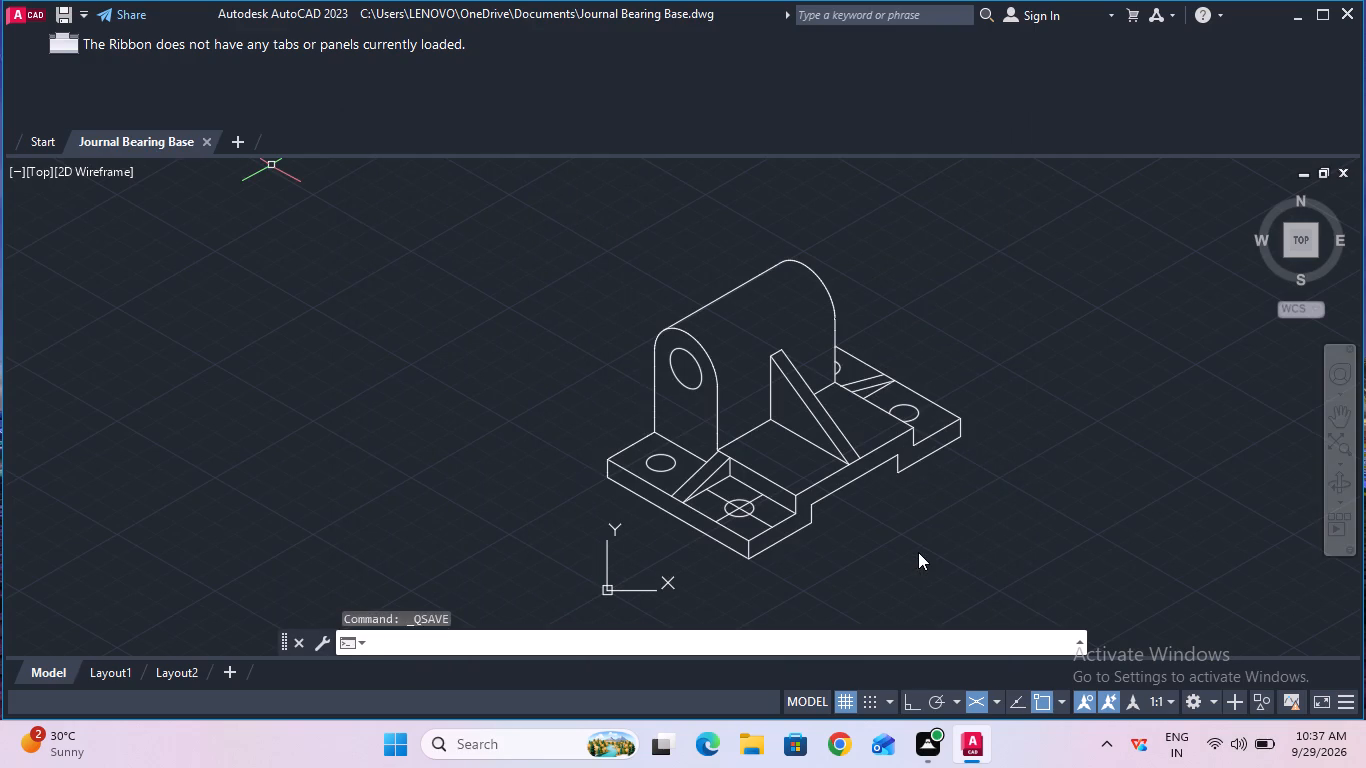
Start a plot of the model on ISO A4 (297.00 x 210.00 MM) paper with the plot centred.
type("plot")
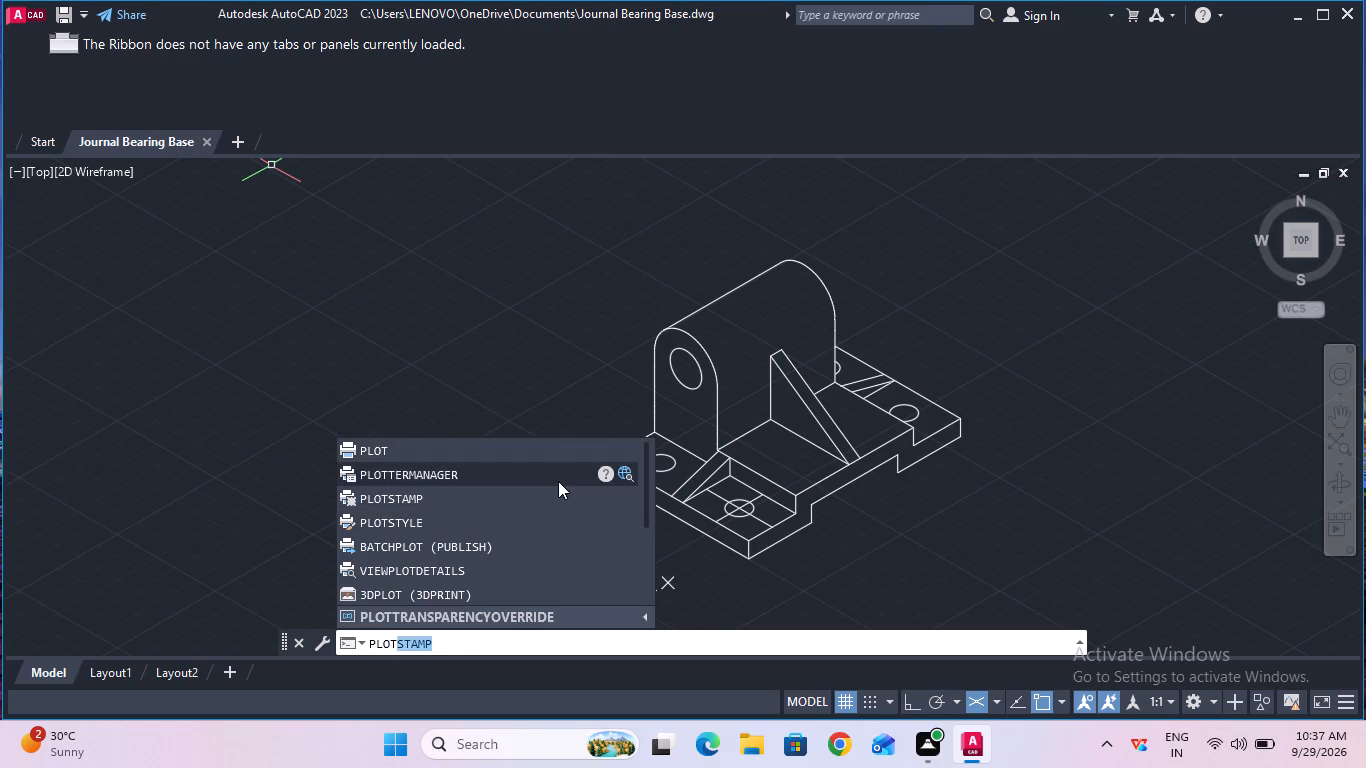
left_click(547, 449)
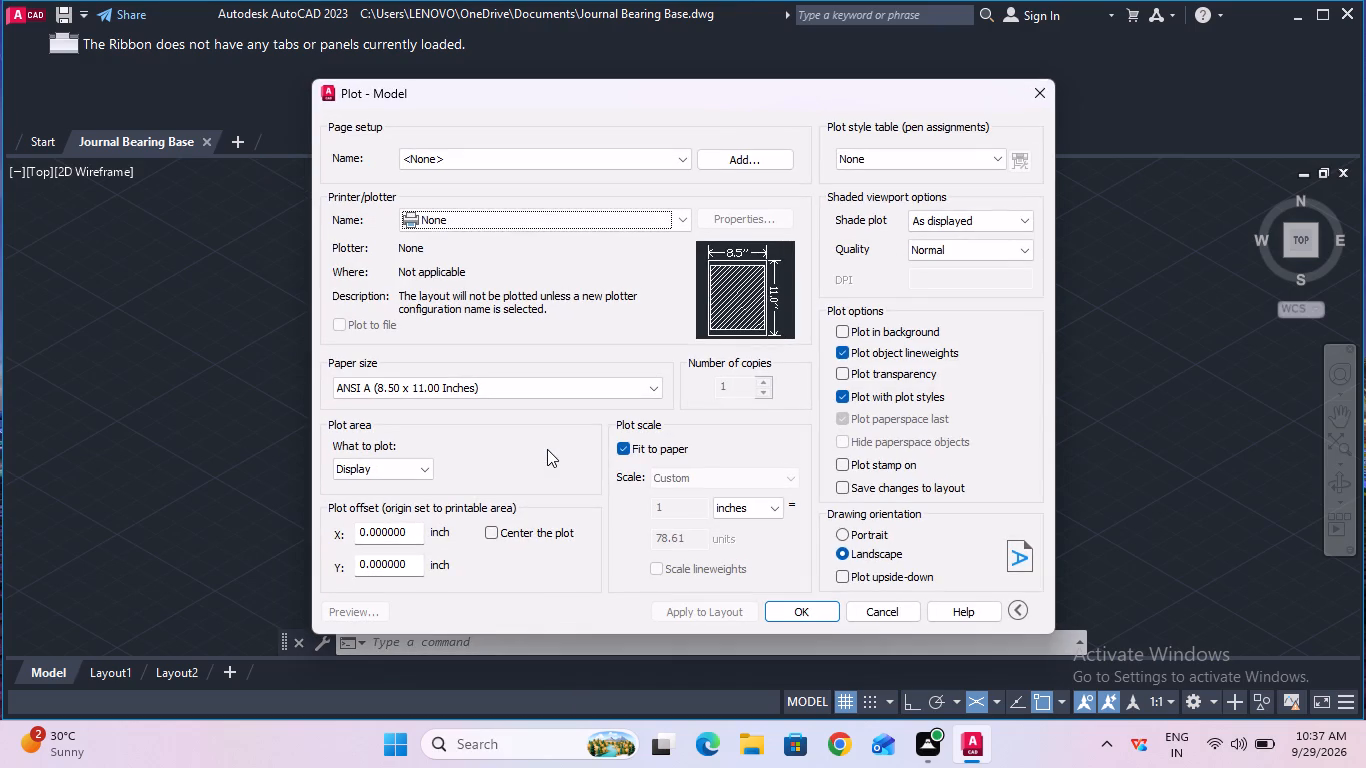
left_click(539, 376)
left_click(540, 380)
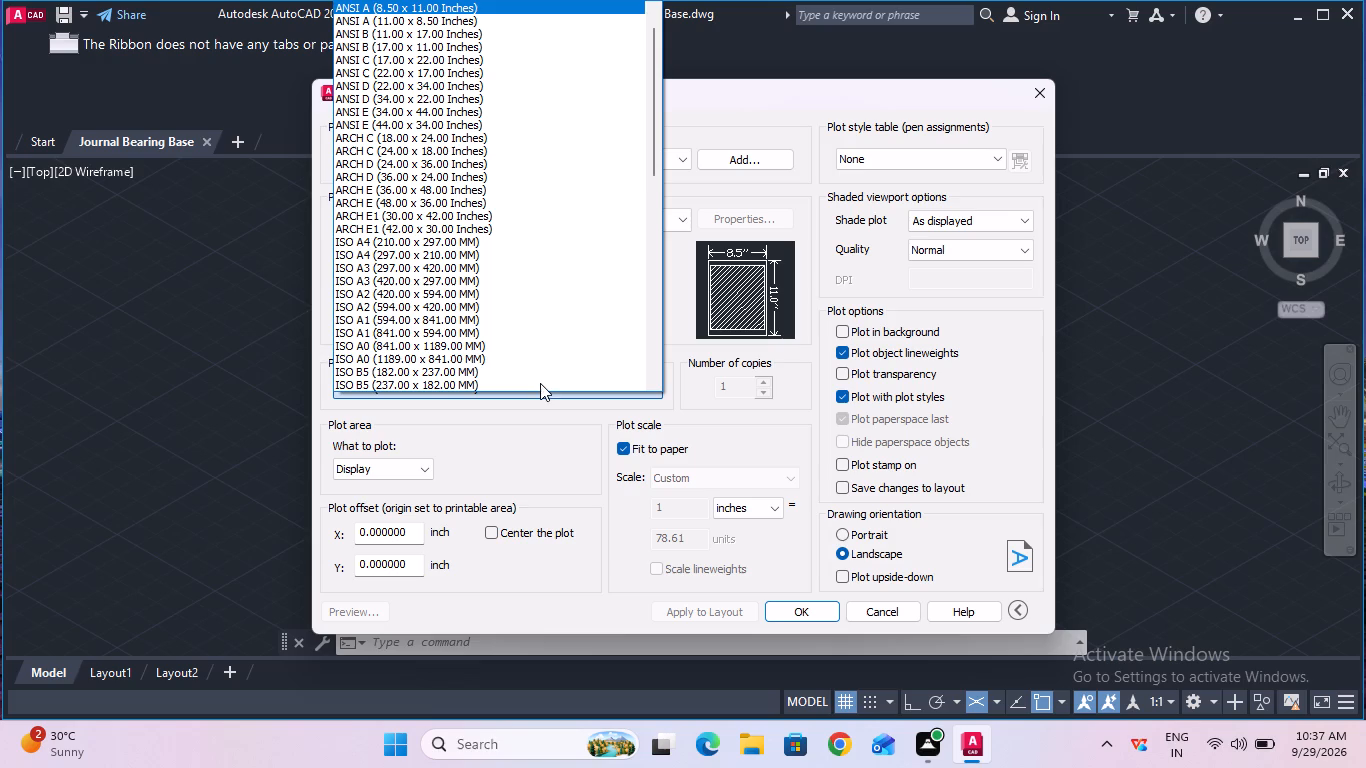
left_click(519, 252)
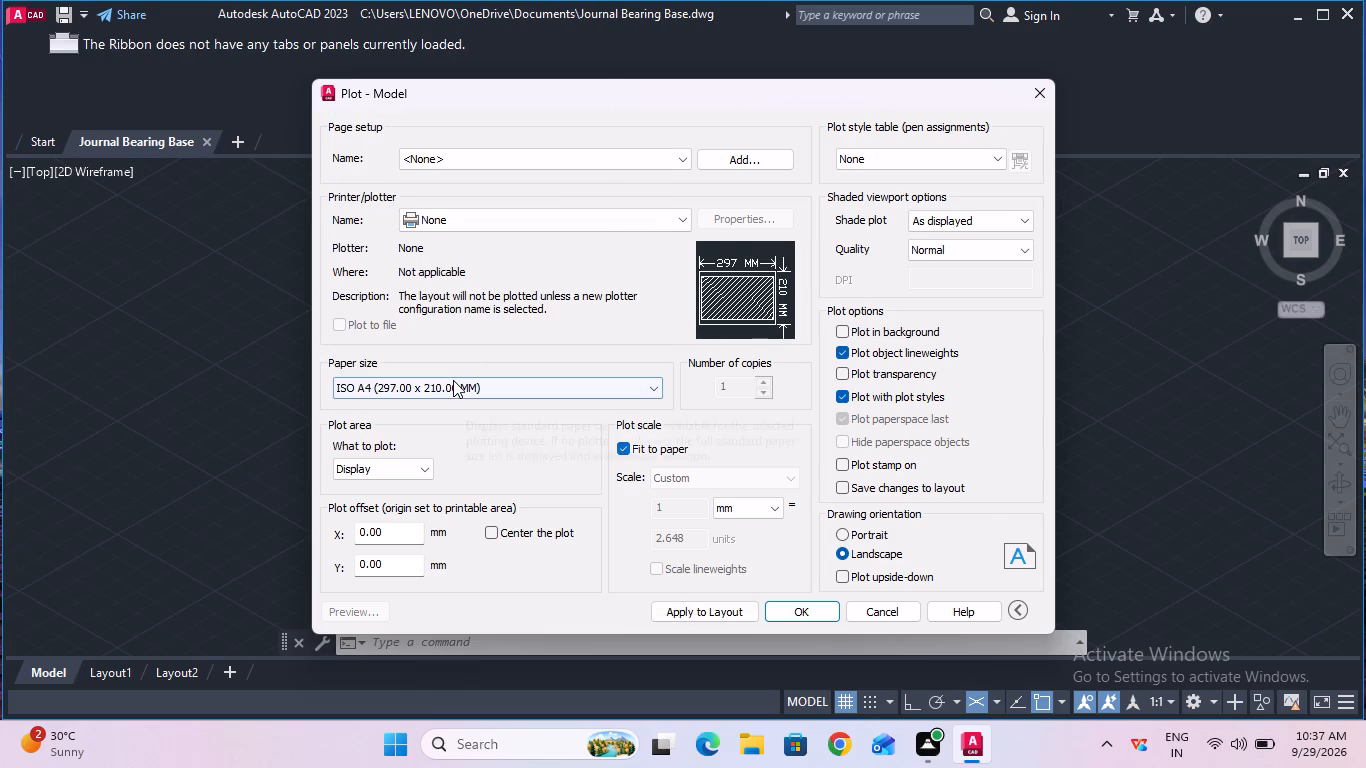
left_click(490, 531)
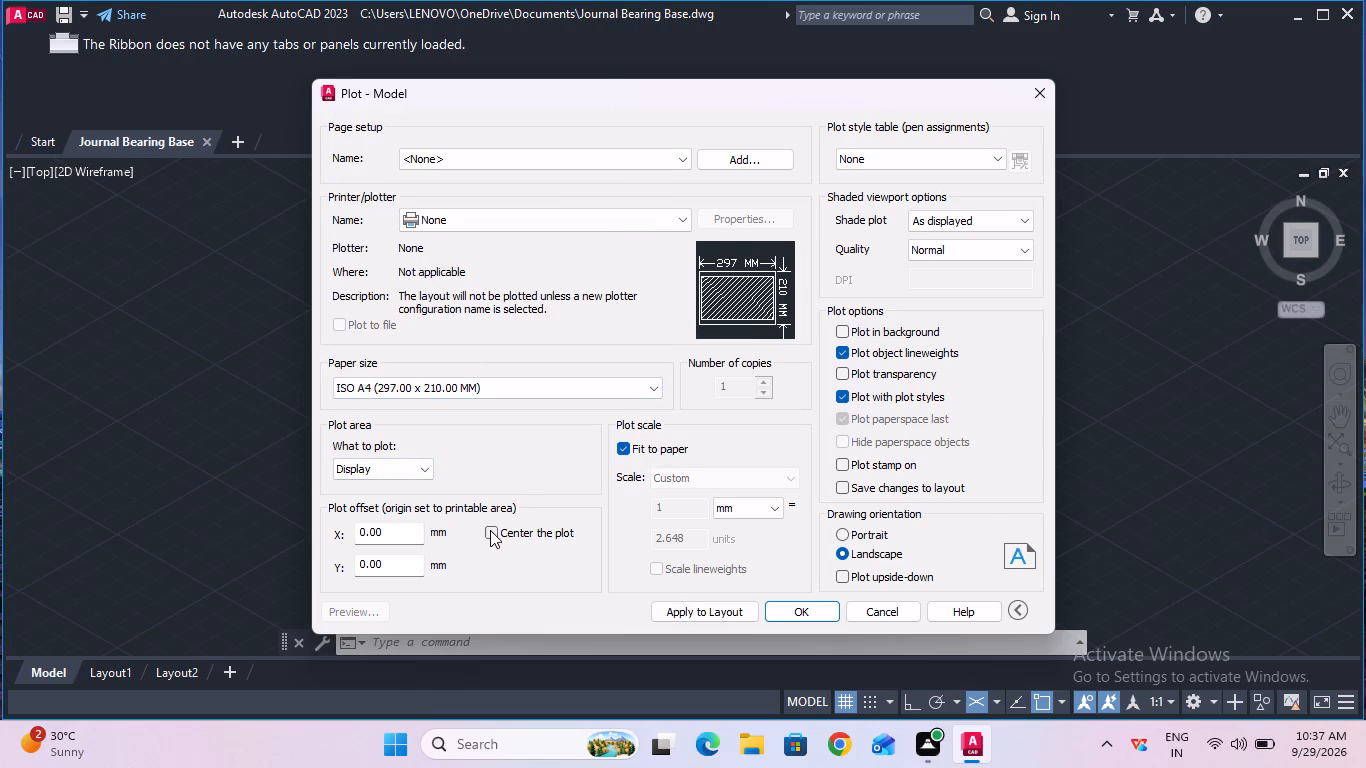
Set the plot area to a window enclosing the whole bearing base drawing.
left_click(425, 474)
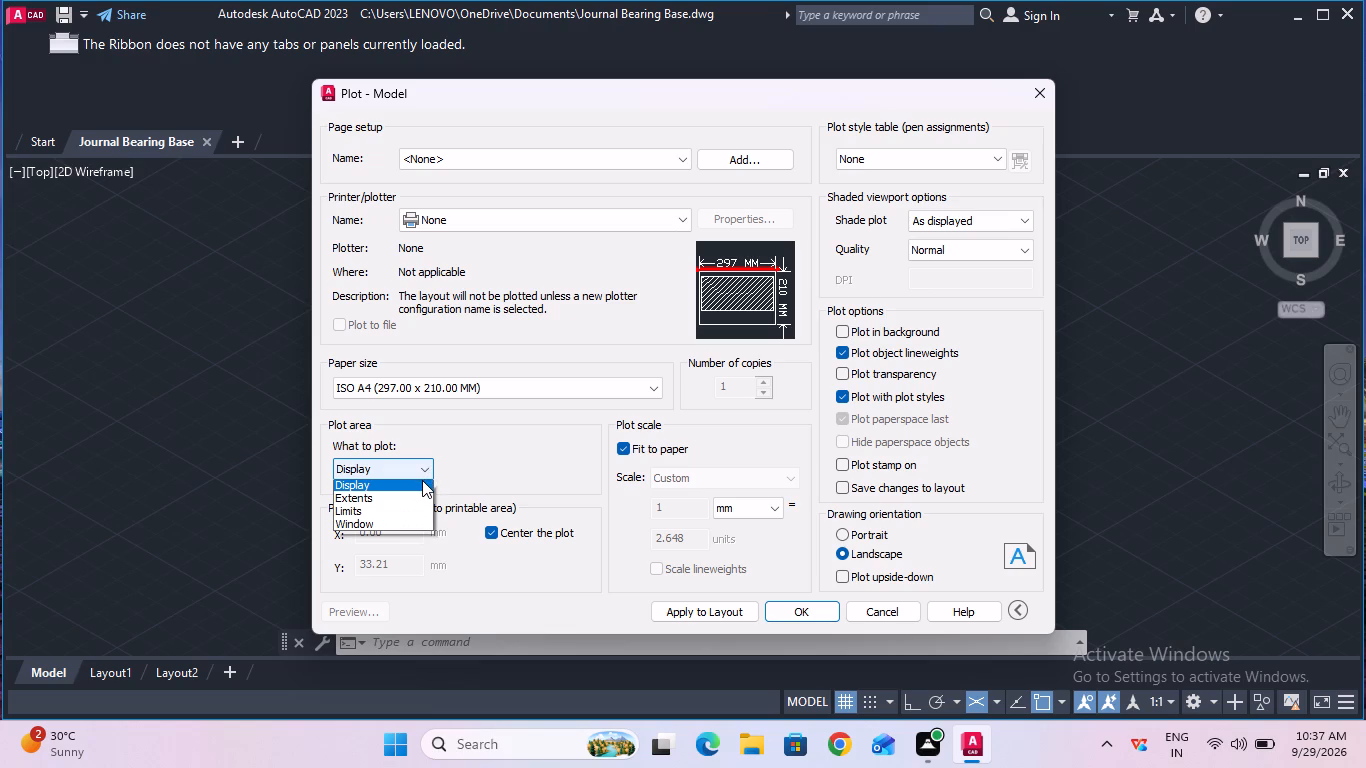
left_click(405, 527)
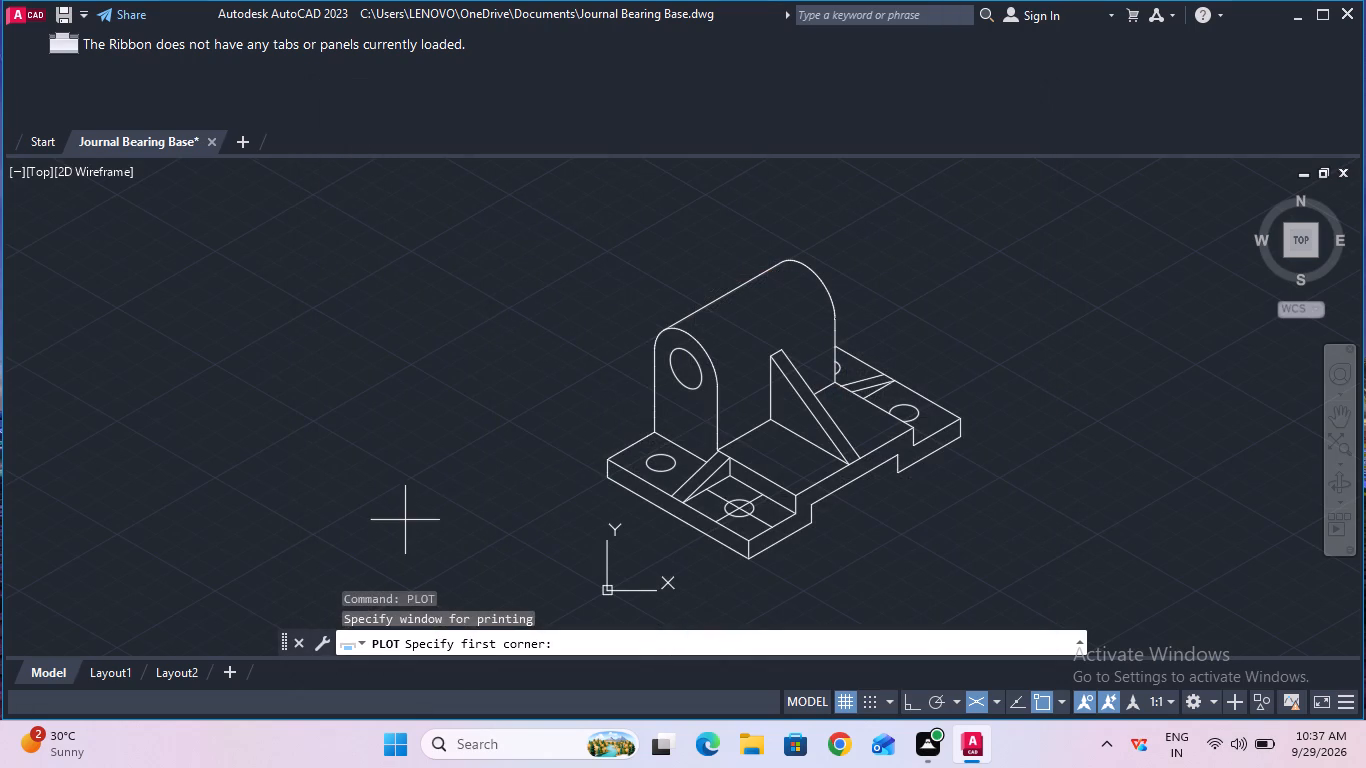
left_click(486, 193)
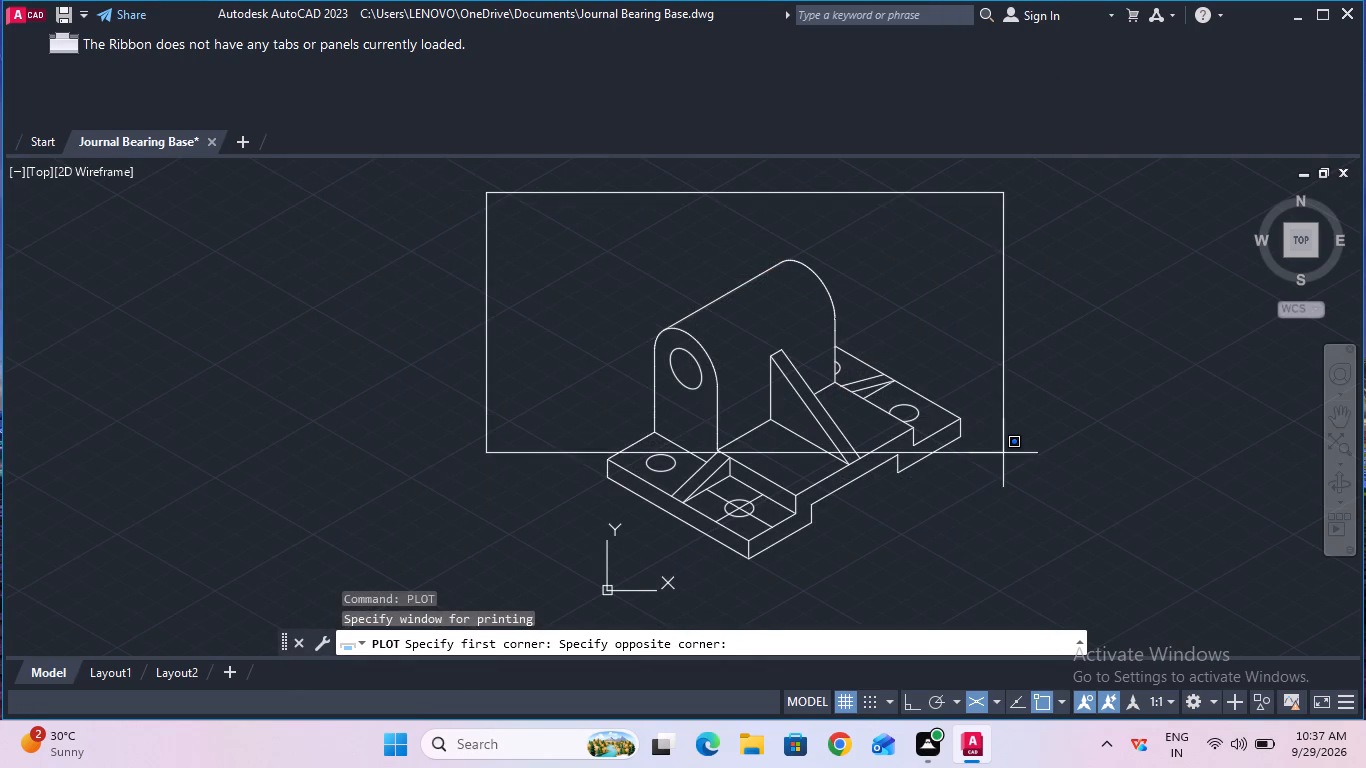
left_click(1003, 579)
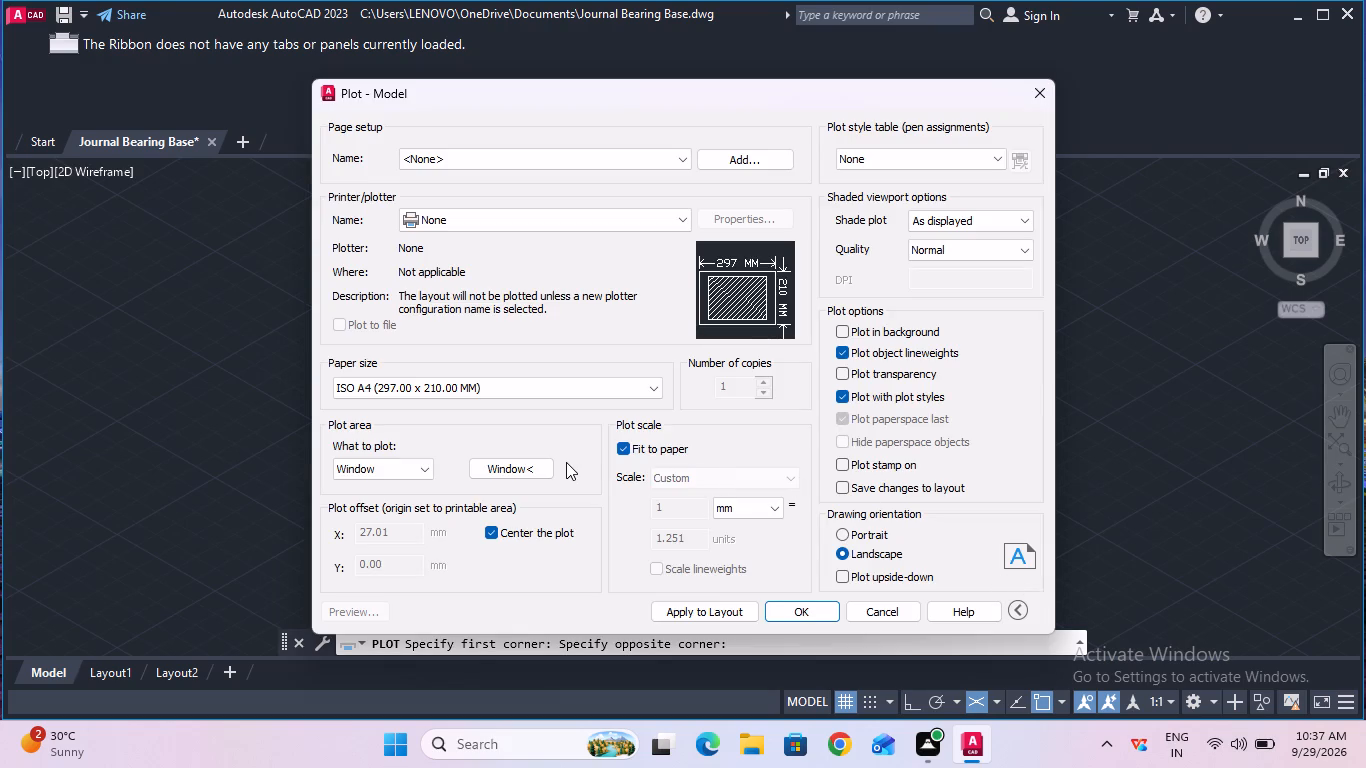
Plot with DWG To PDF.pc3 and save the output as Journal Bearing Base-Model.pdf in Documents.
left_click(576, 212)
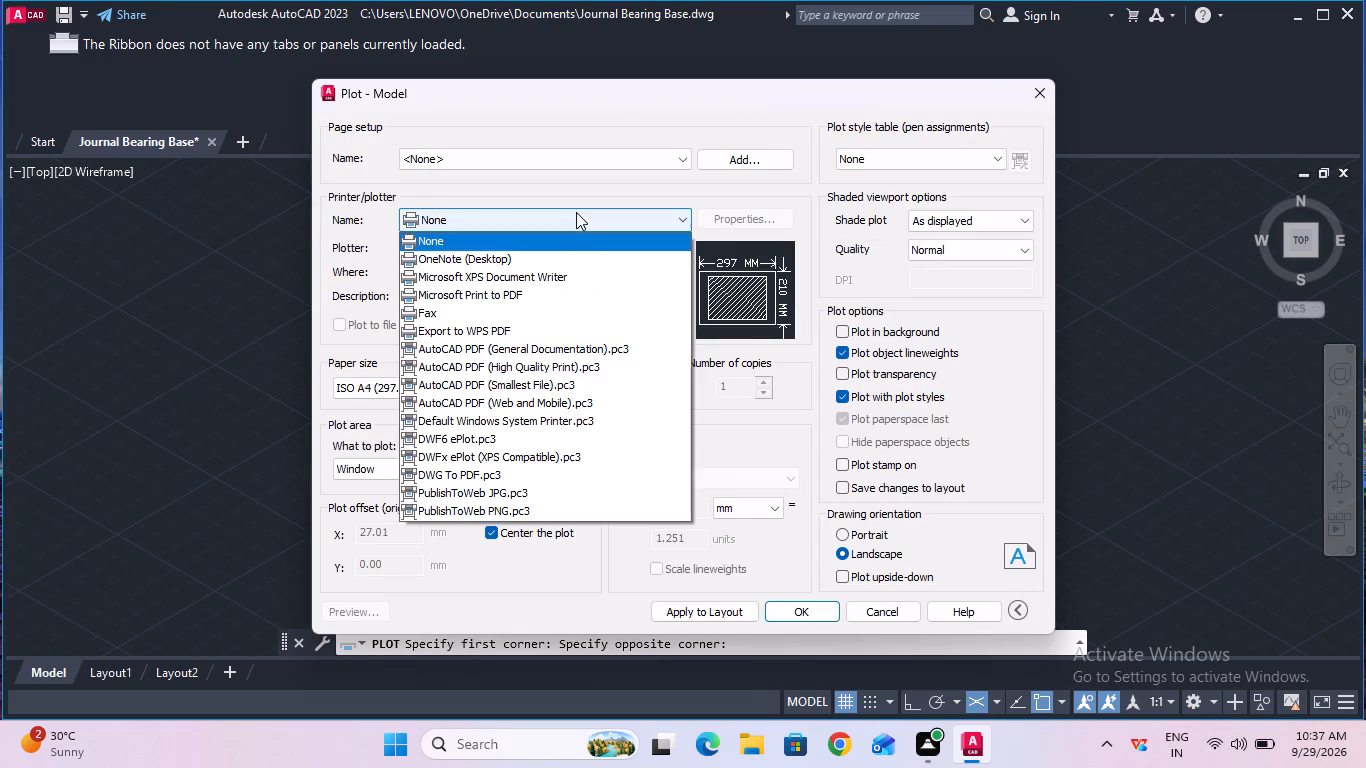
left_click(548, 469)
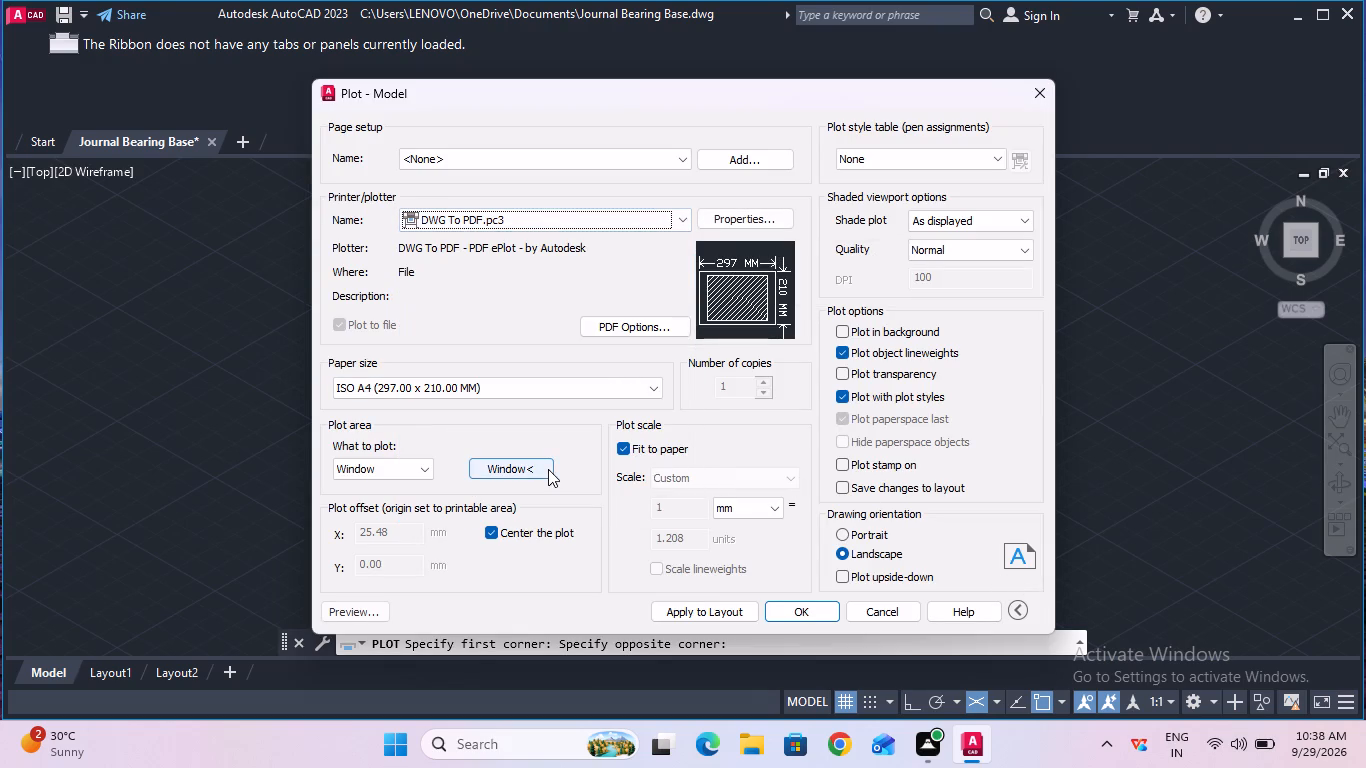
left_click(785, 607)
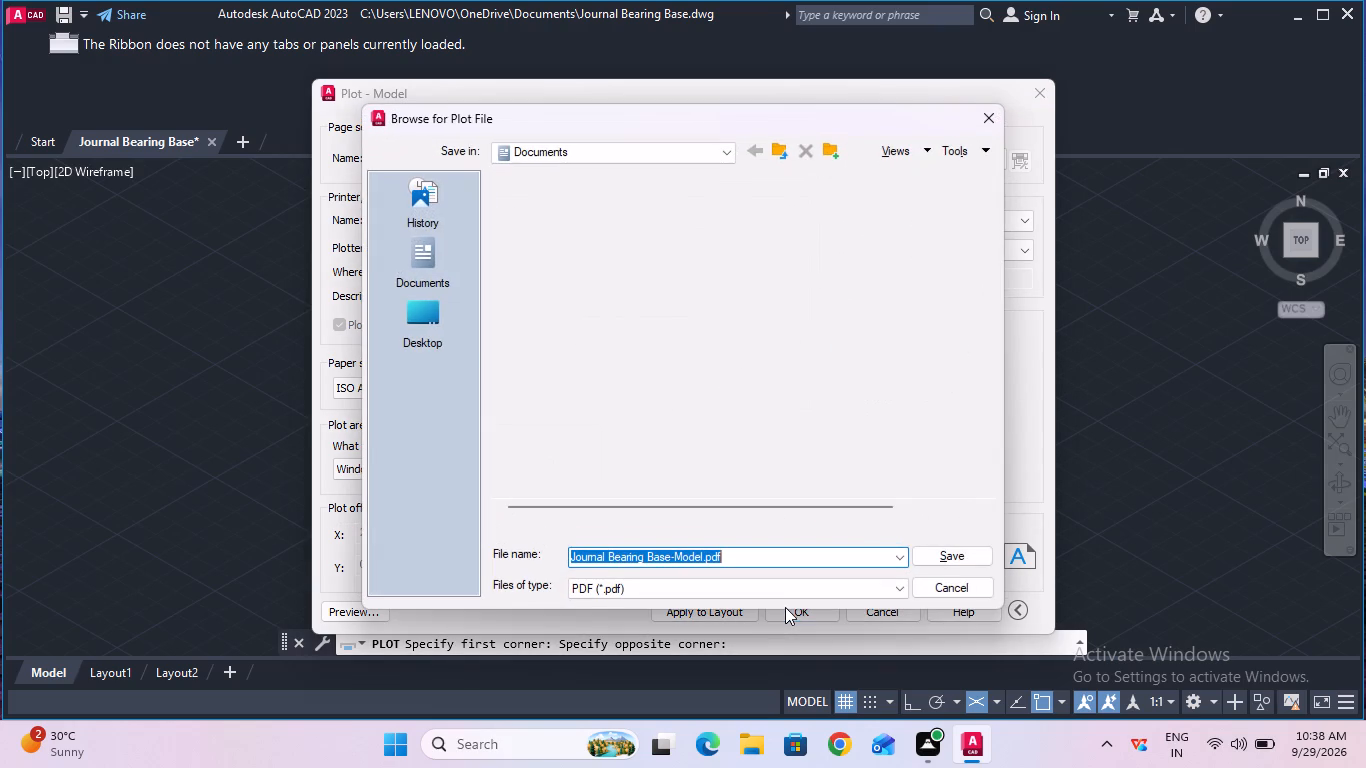
double_click(956, 555)
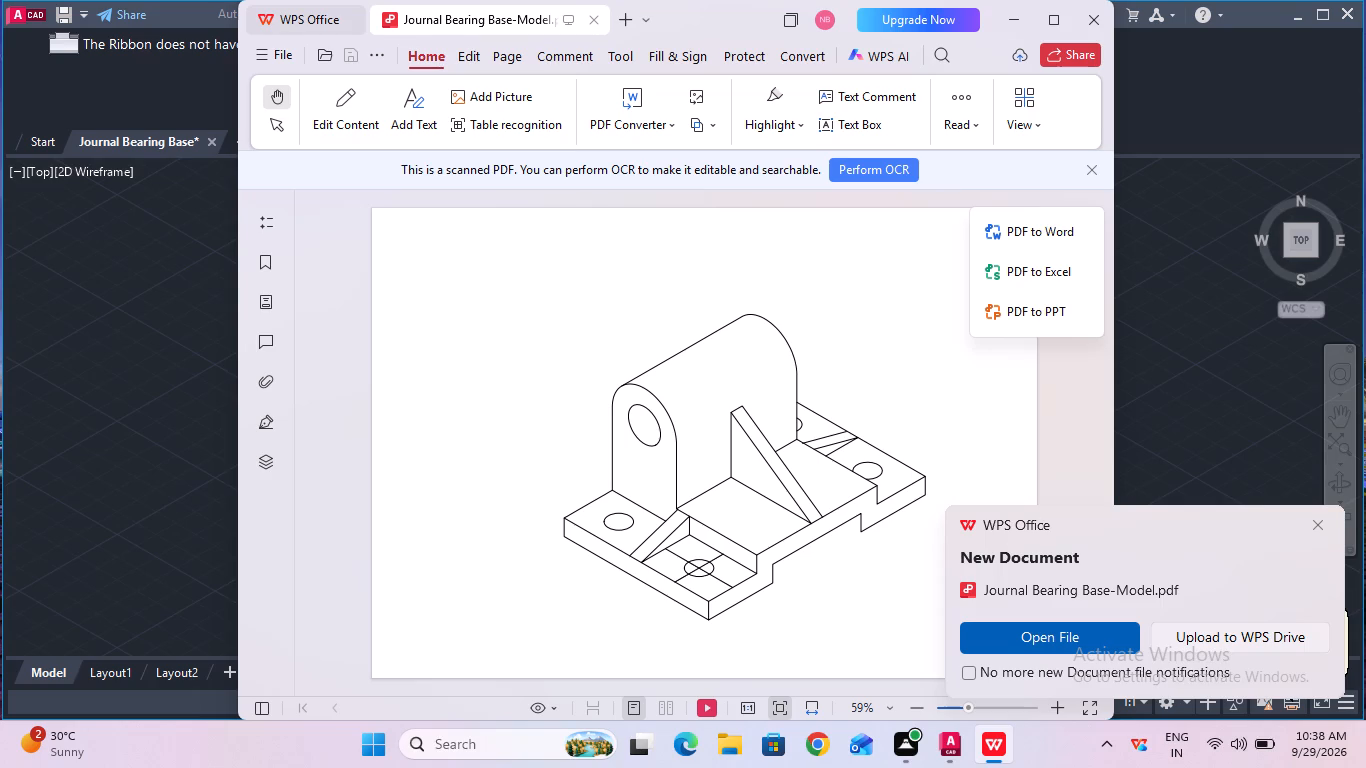
Close the plotted PDF in WPS Office and dismiss its new document notification.
left_click(1082, 25)
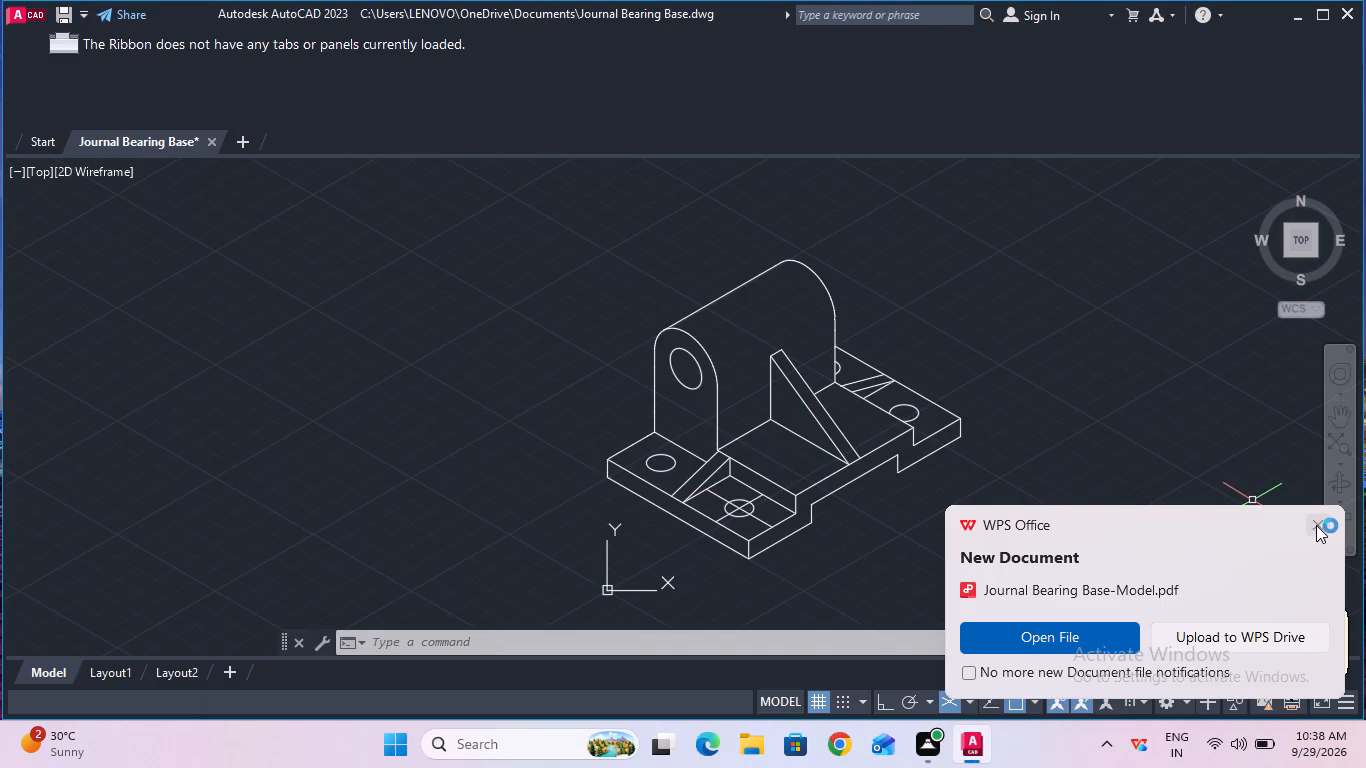
left_click(1313, 521)
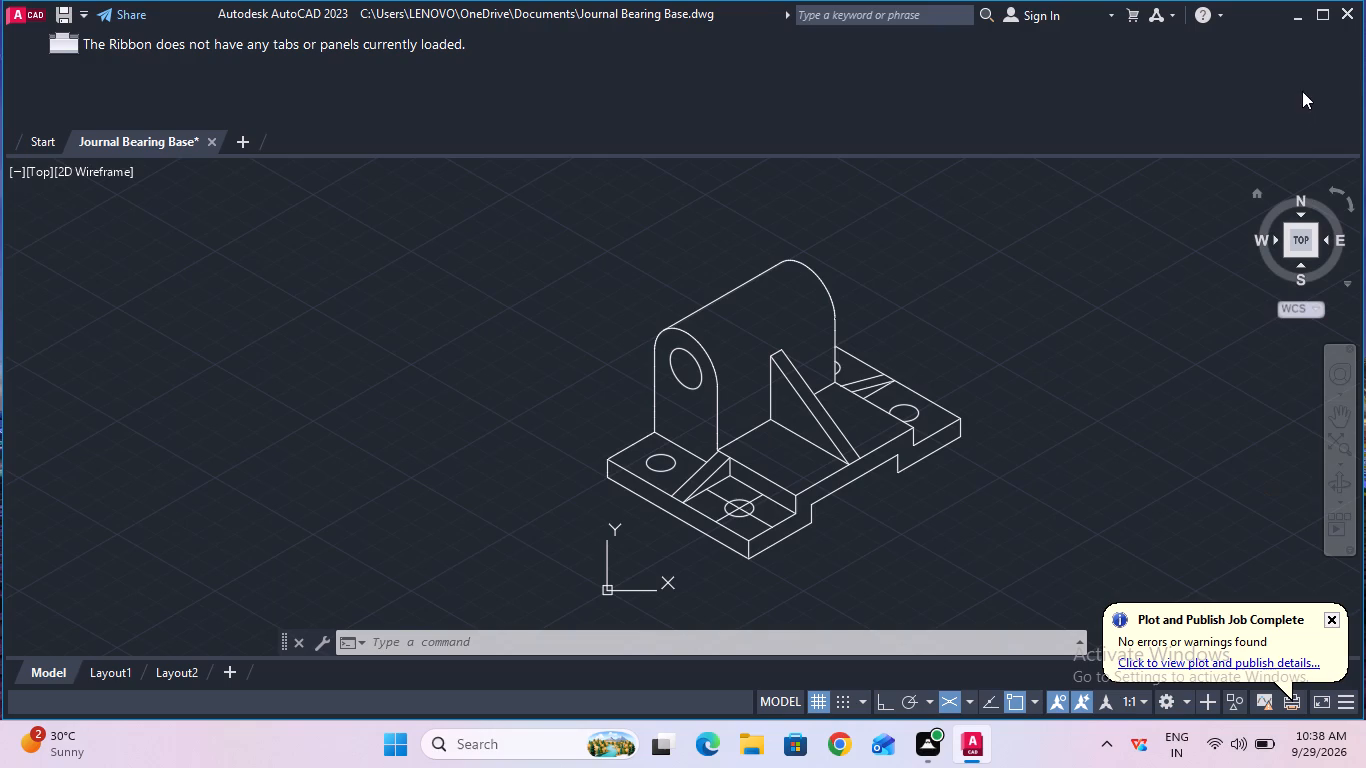
Exit AutoCAD, saving the changes to Journal Bearing Base.dwg.
left_click(1354, 21)
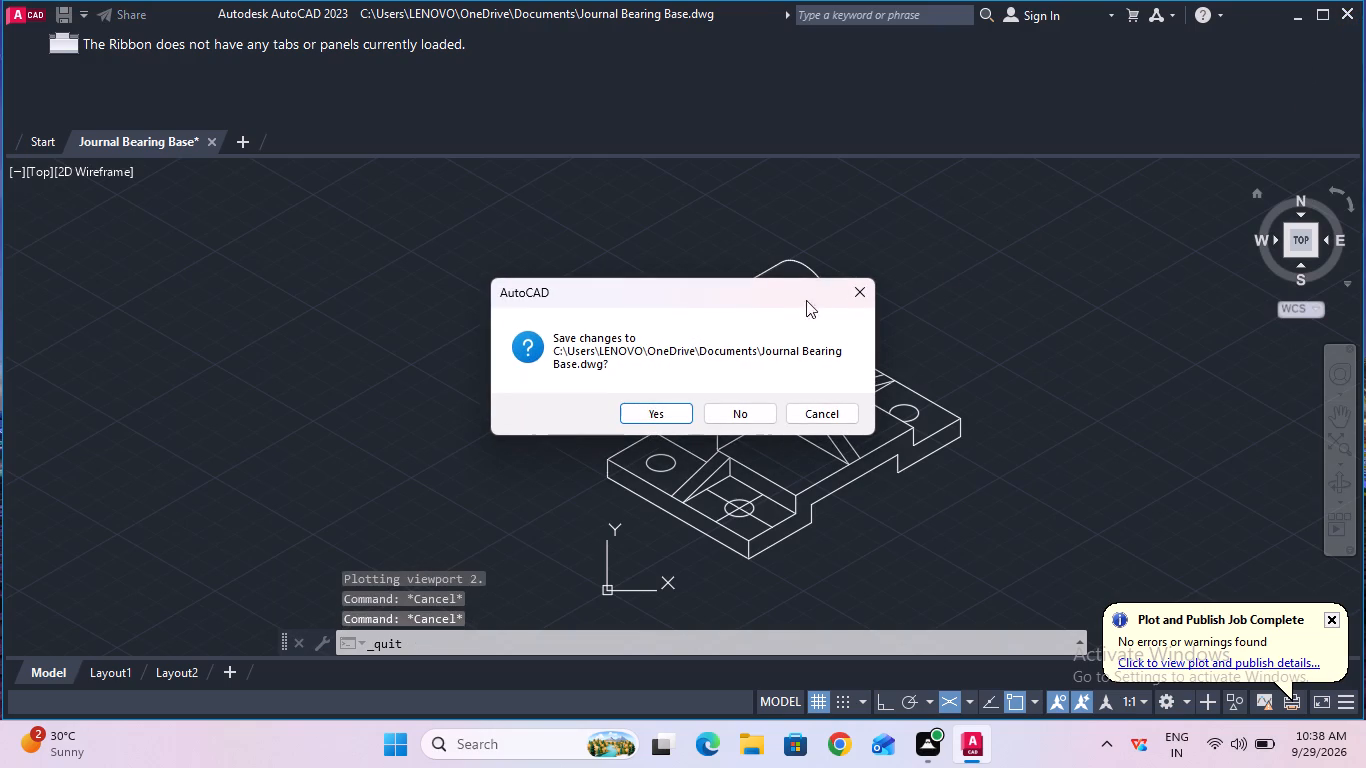
left_click(650, 411)
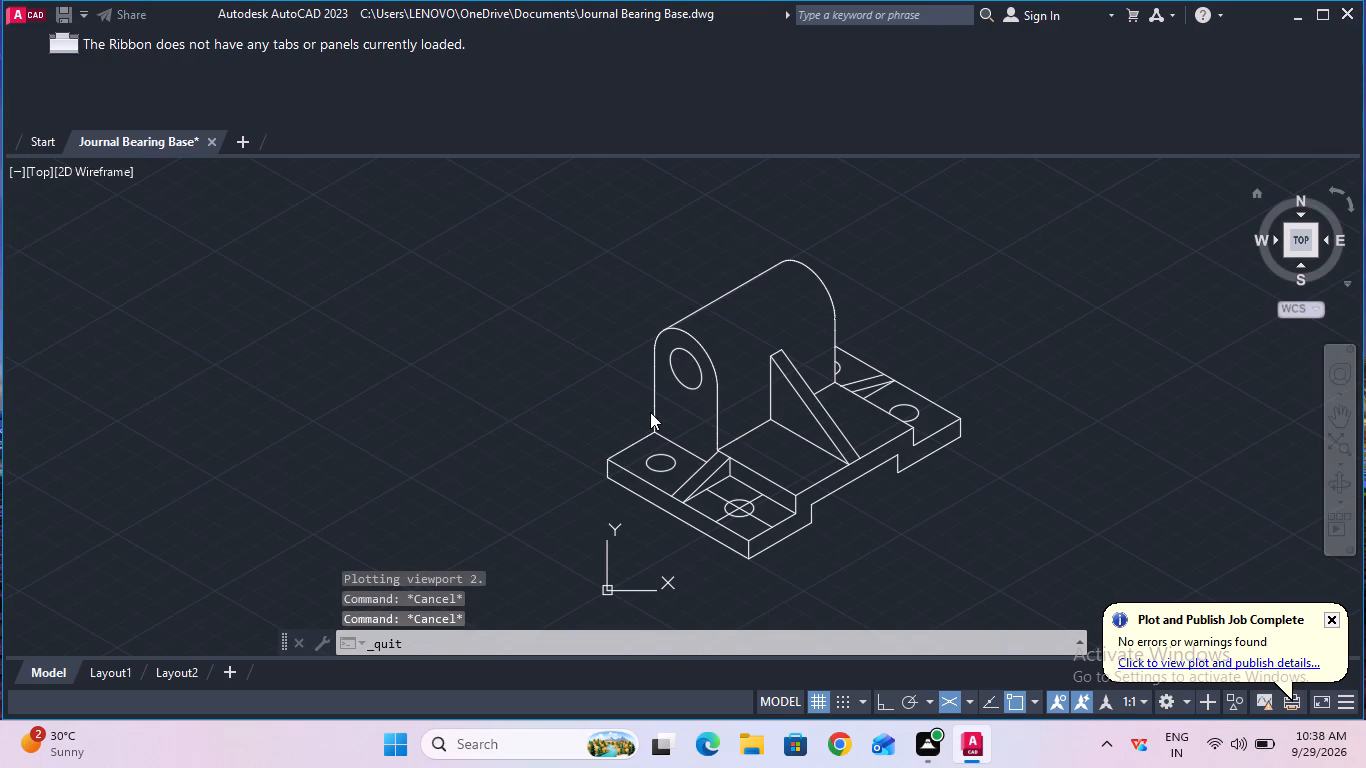